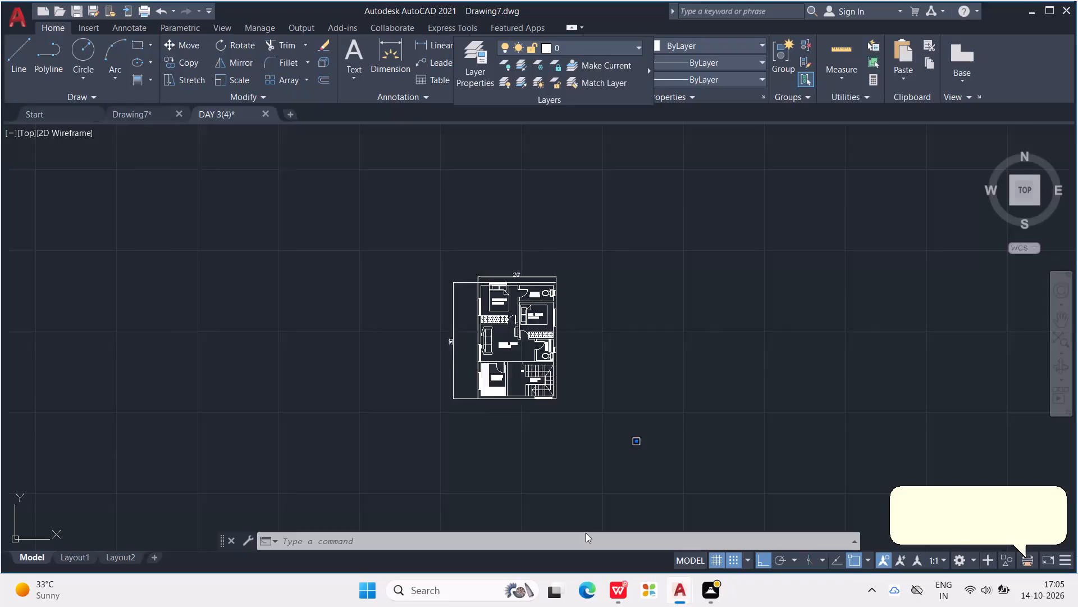
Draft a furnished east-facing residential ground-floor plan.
Close the DAY 3(4) drawing and save its changes.
{"action": "scroll", "coordinate": [581, 527], "scroll_direction": "down", "scroll_amount": 1}
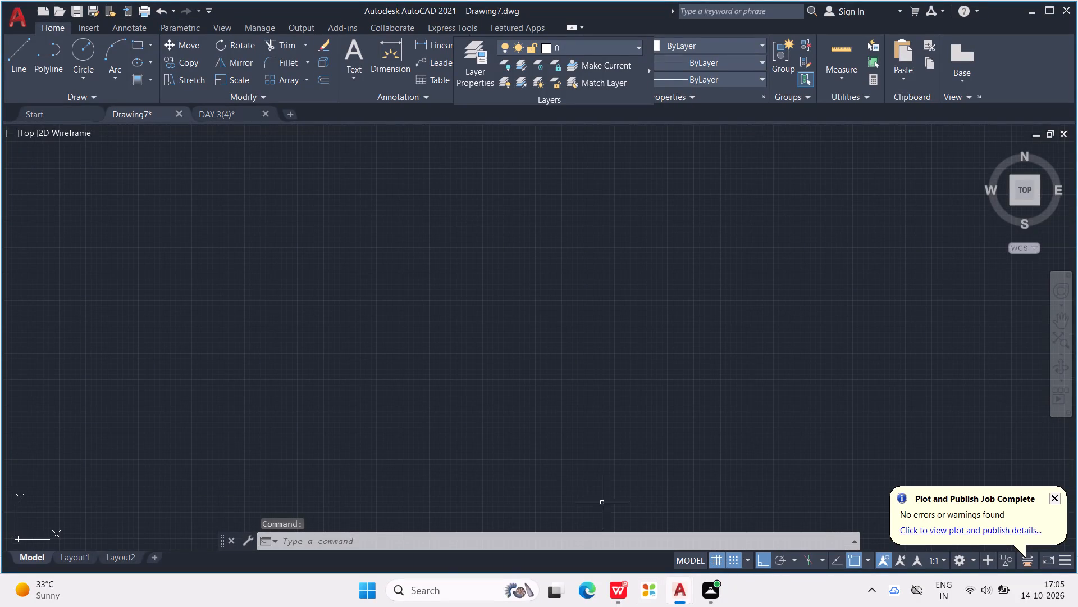
{"action": "left_click", "coordinate": [271, 111]}
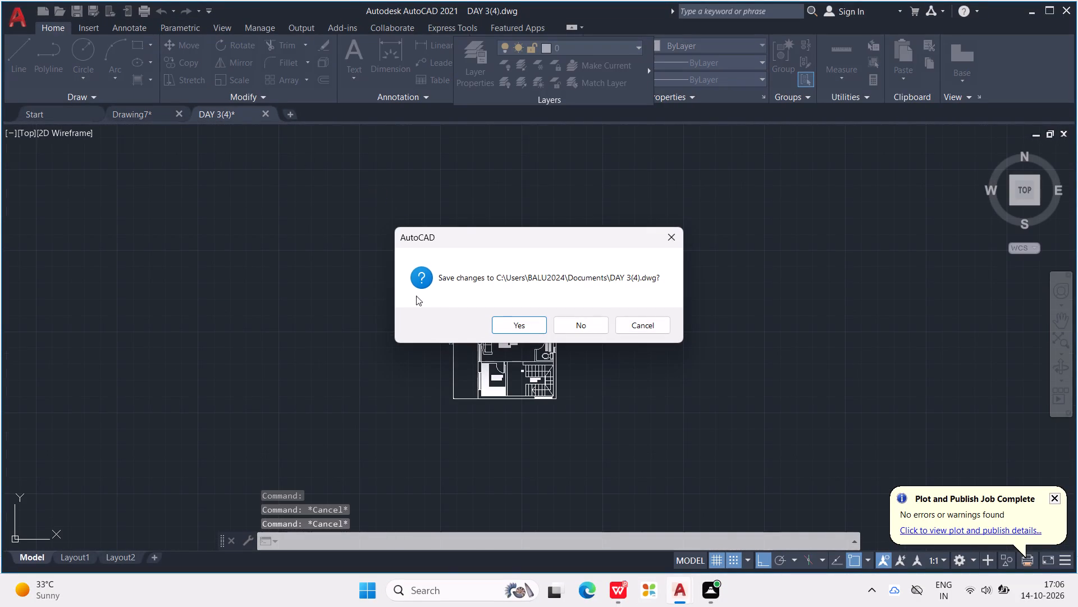
{"action": "left_click", "coordinate": [504, 325]}
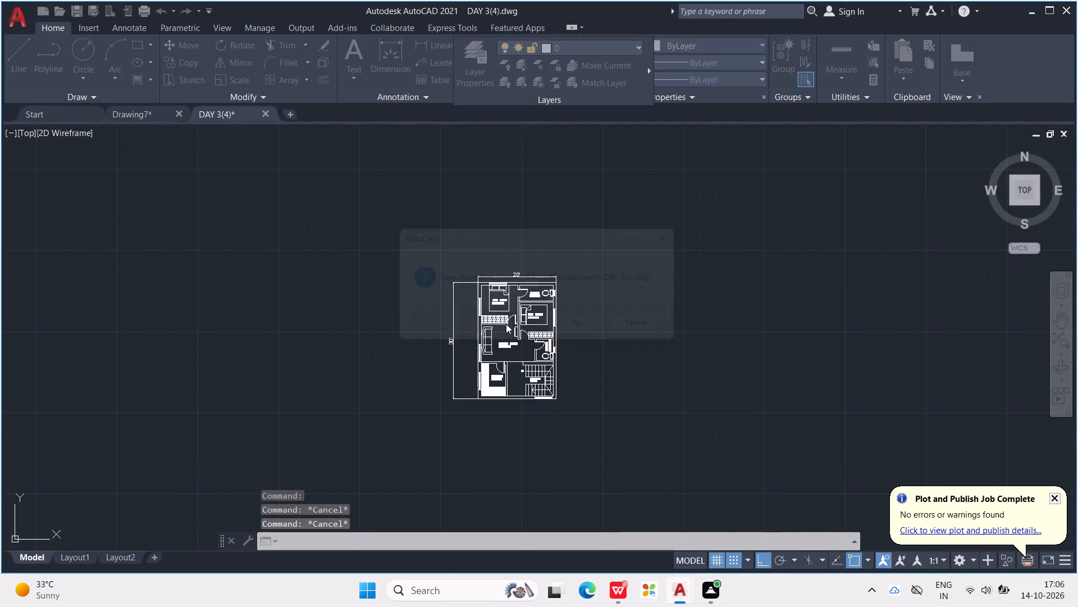
Close Drawing7 without saving its changes.
{"action": "left_click", "coordinate": [176, 111]}
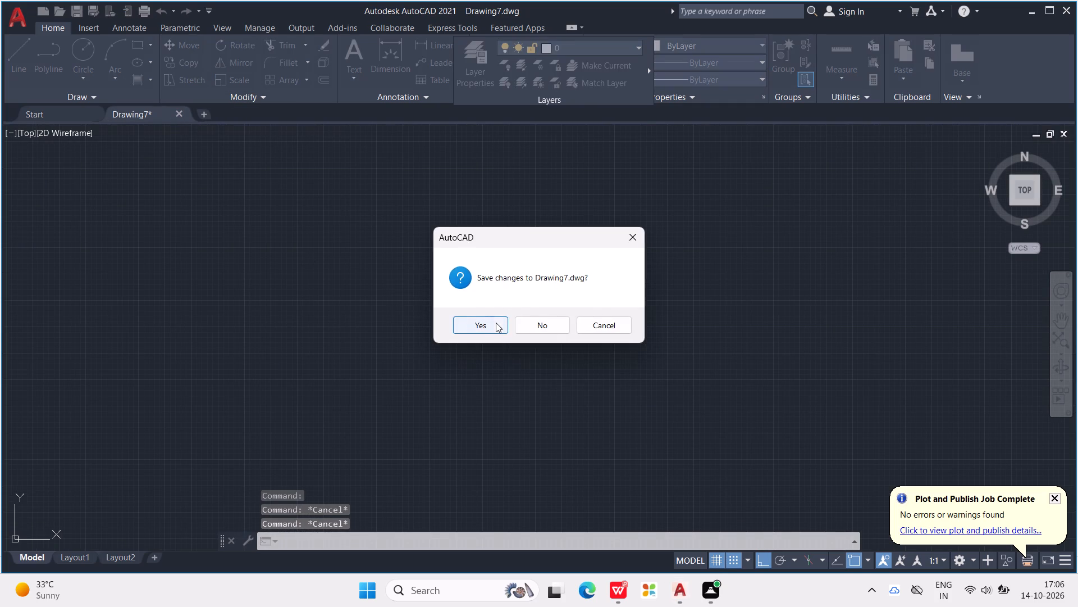
{"action": "left_click", "coordinate": [539, 319]}
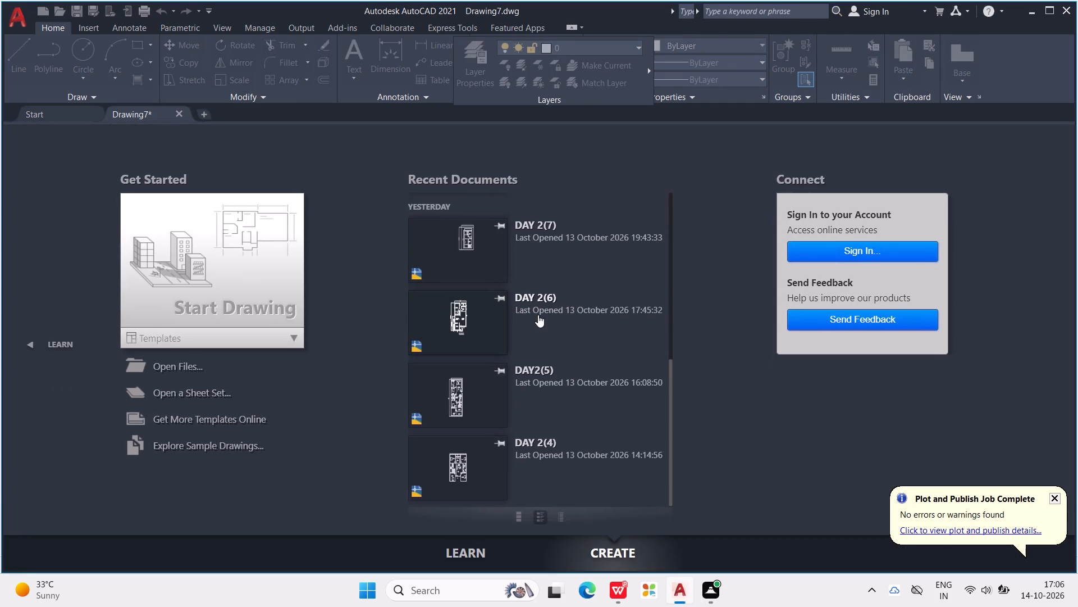
Start a new blank drawing.
{"action": "left_click", "coordinate": [153, 221]}
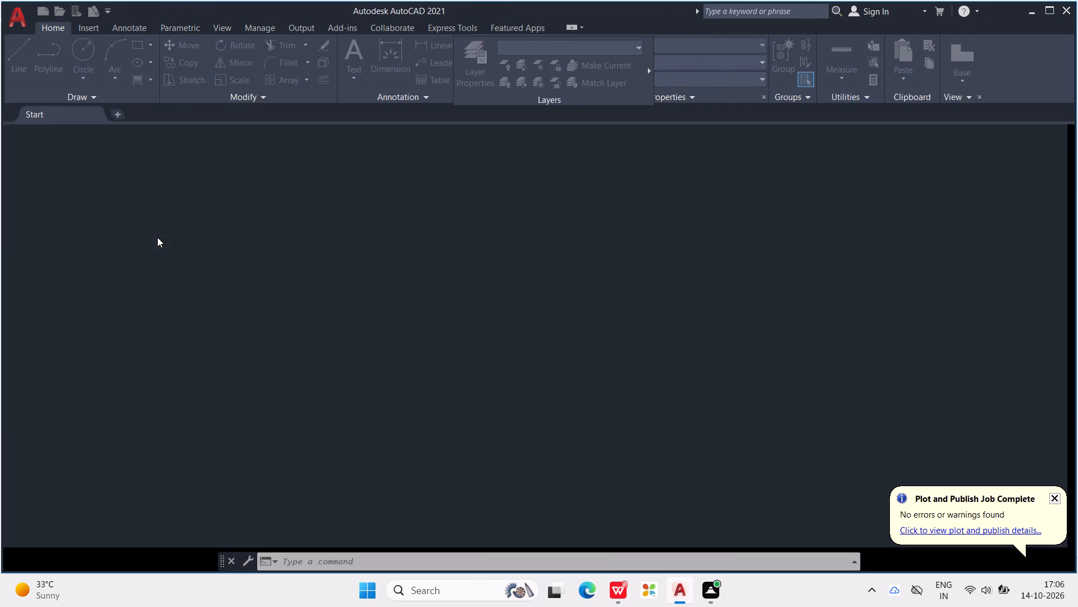
{"action": "key", "text": "Escape"}
{"action": "key", "text": "Escape"}
{"action": "key", "text": "Escape"}
{"action": "key", "text": "Escape"}
{"action": "key", "text": "Escape"}
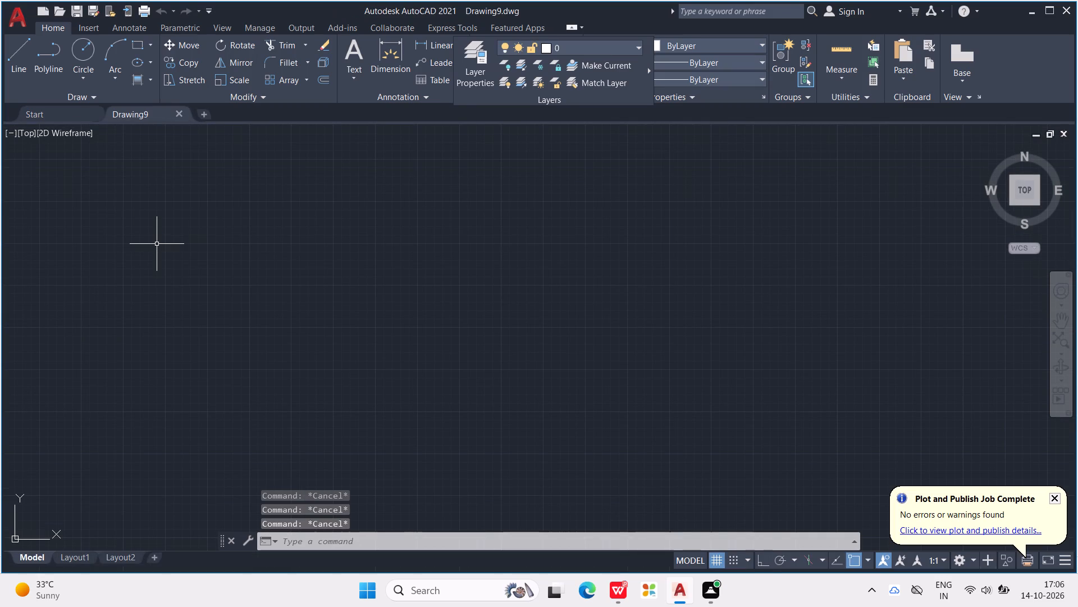
Configure the drawing units to Engineering length with 0'-0.0" precision and Inches as the insertion scale.
{"action": "type", "text": "UN"}
{"action": "key", "text": "Return"}
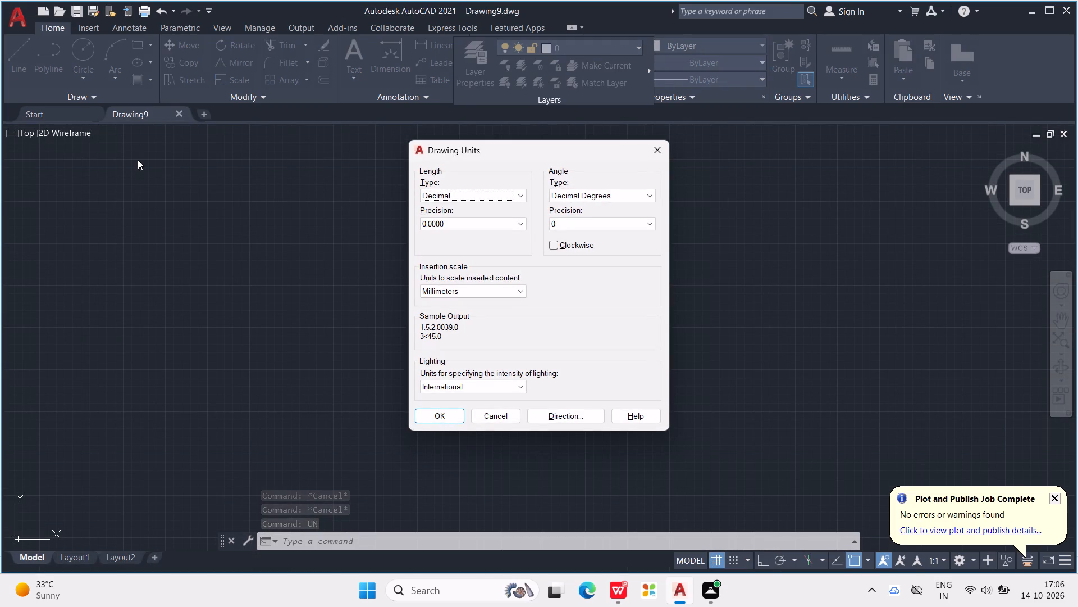
{"action": "left_click", "coordinate": [515, 189]}
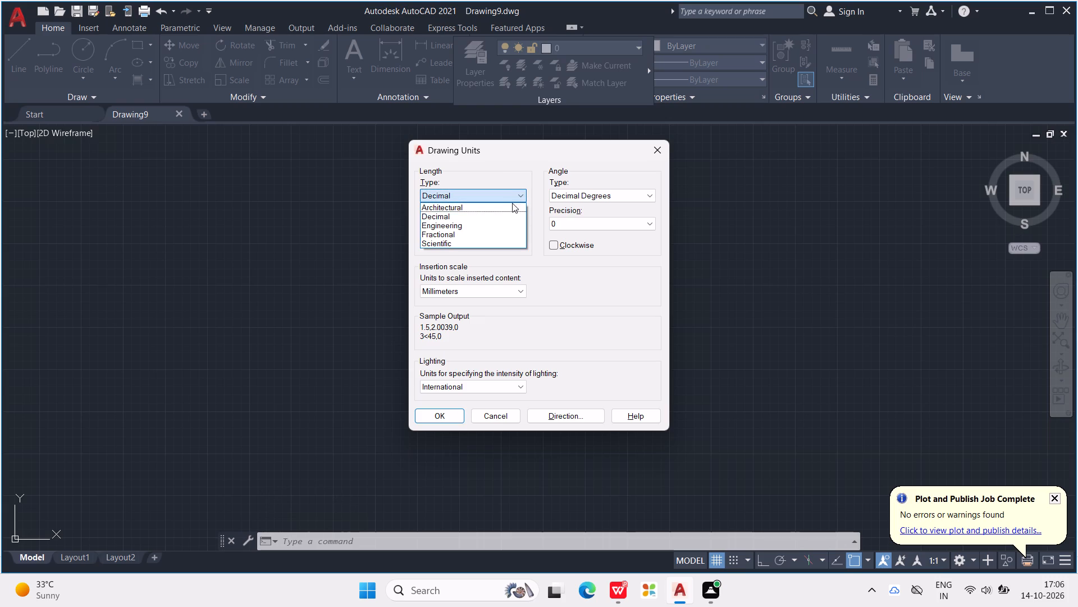
{"action": "left_click", "coordinate": [494, 225]}
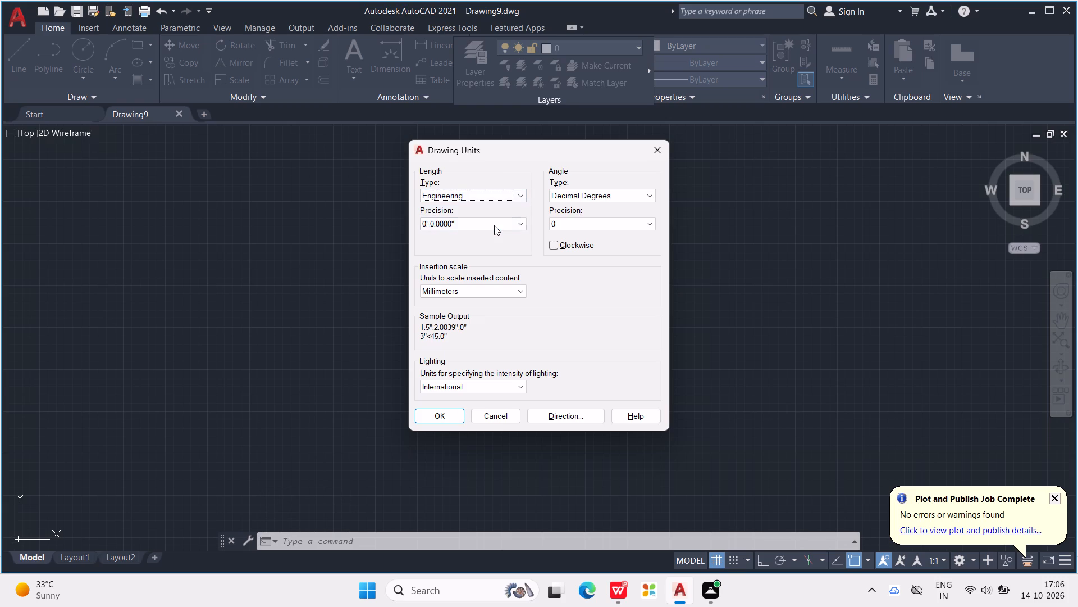
{"action": "left_click", "coordinate": [494, 225]}
{"action": "left_click", "coordinate": [482, 242]}
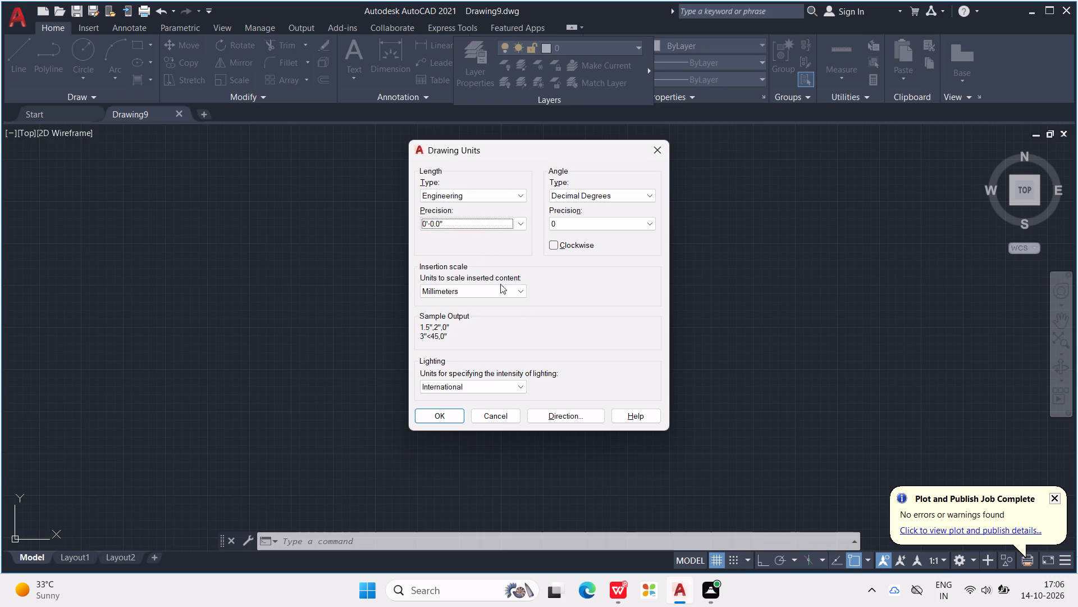
{"action": "left_click", "coordinate": [500, 292]}
{"action": "left_click", "coordinate": [478, 312]}
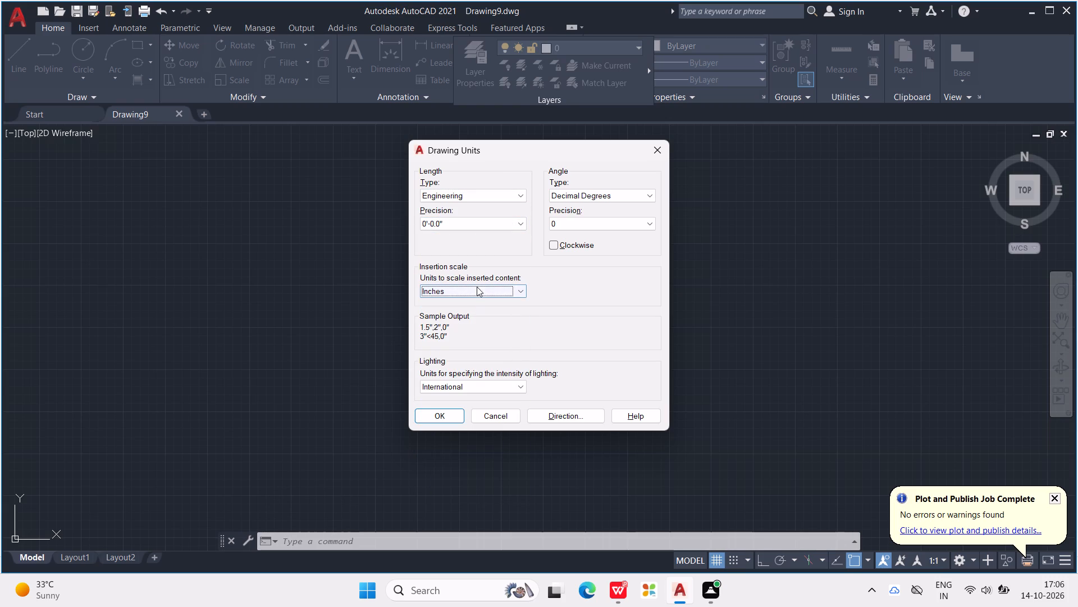
{"action": "left_click", "coordinate": [437, 416]}
Modify the ISO-25 dimension style to use a text height of 12".
{"action": "key", "text": "d"}
{"action": "key", "text": "Return"}
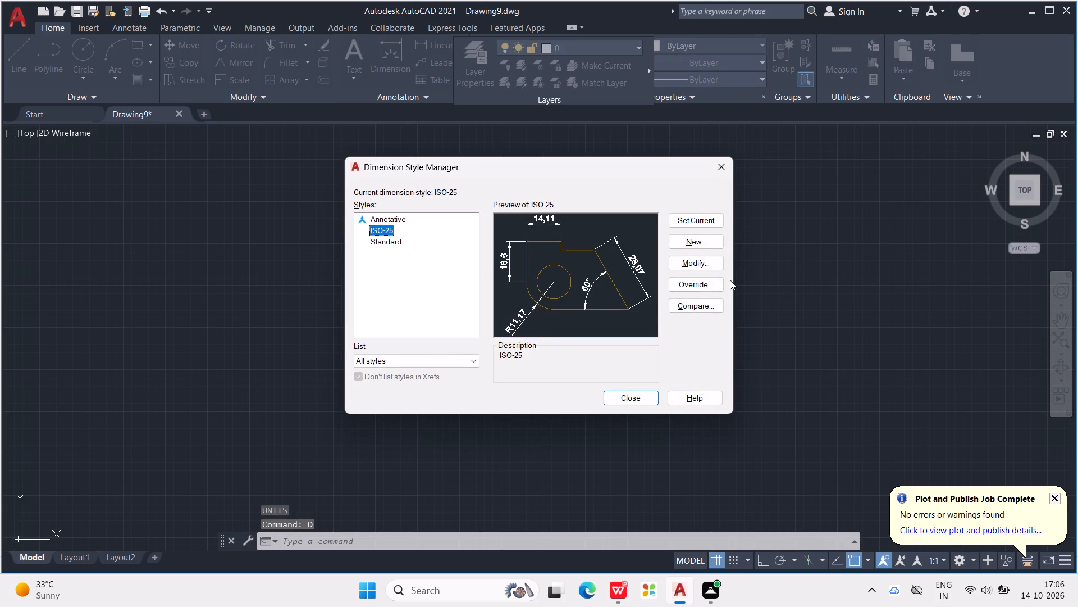
{"action": "left_click", "coordinate": [715, 268]}
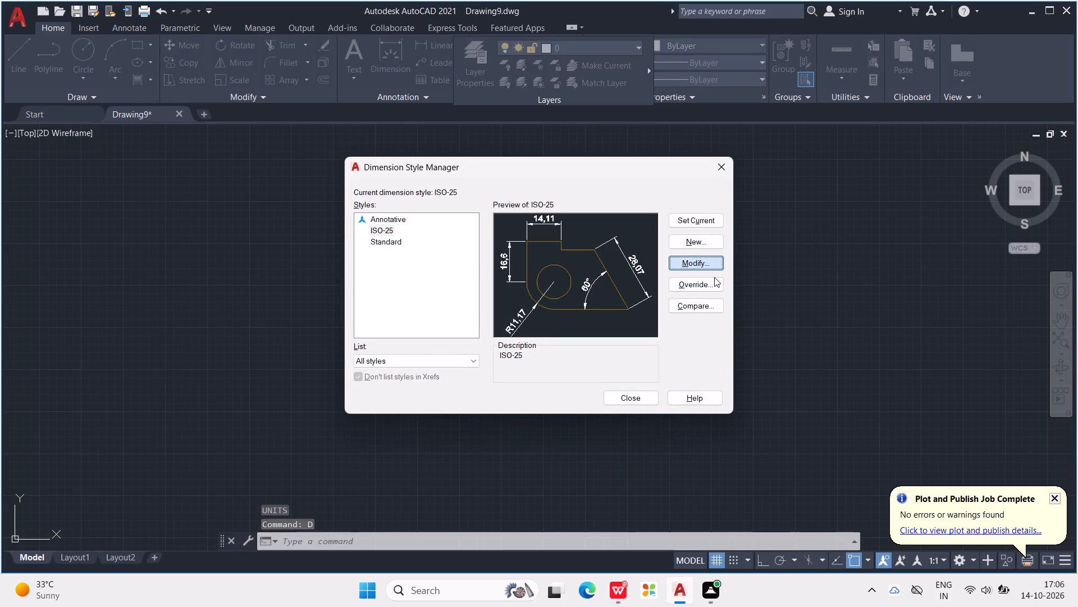
{"action": "left_click", "coordinate": [692, 259]}
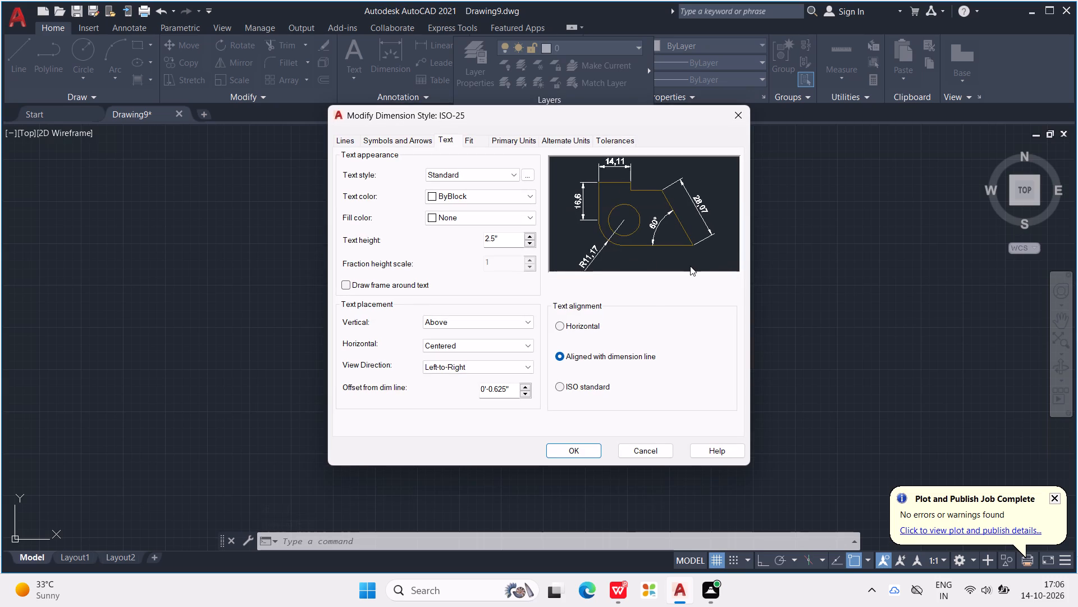
{"action": "left_click", "coordinate": [448, 146]}
{"action": "left_click_drag", "start_coordinate": [512, 233], "coordinate": [410, 251]}
{"action": "type", "text": "12'"}
{"action": "key", "text": "Return"}
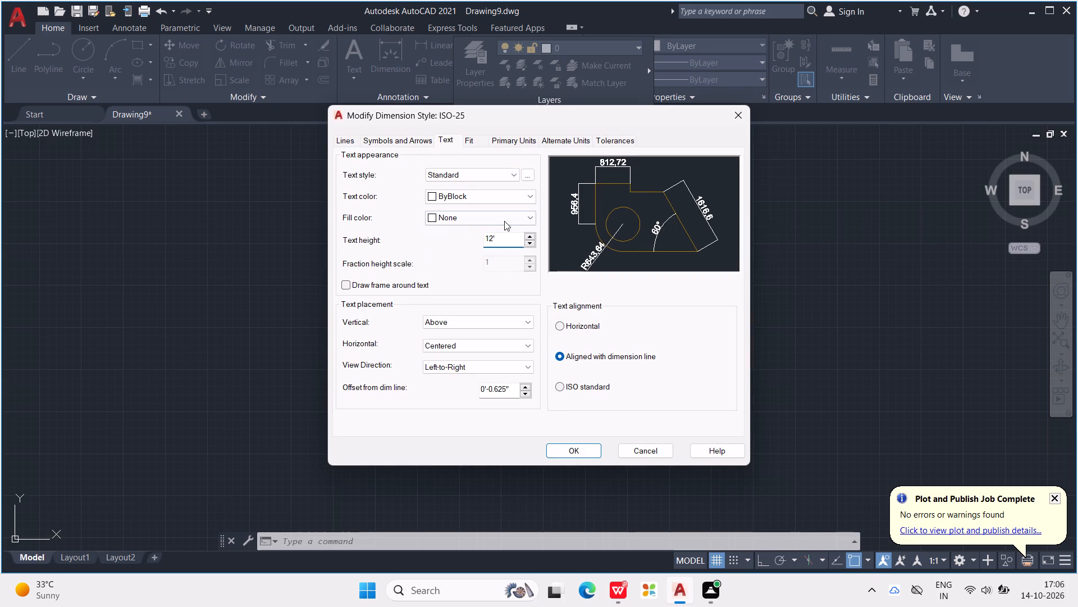
{"action": "left_click_drag", "start_coordinate": [509, 232], "coordinate": [435, 256]}
{"action": "left_click_drag", "start_coordinate": [514, 238], "coordinate": [471, 242]}
{"action": "left_click_drag", "start_coordinate": [471, 242], "coordinate": [472, 242]}
{"action": "type", "text": "12\""}
{"action": "key", "text": "Return"}
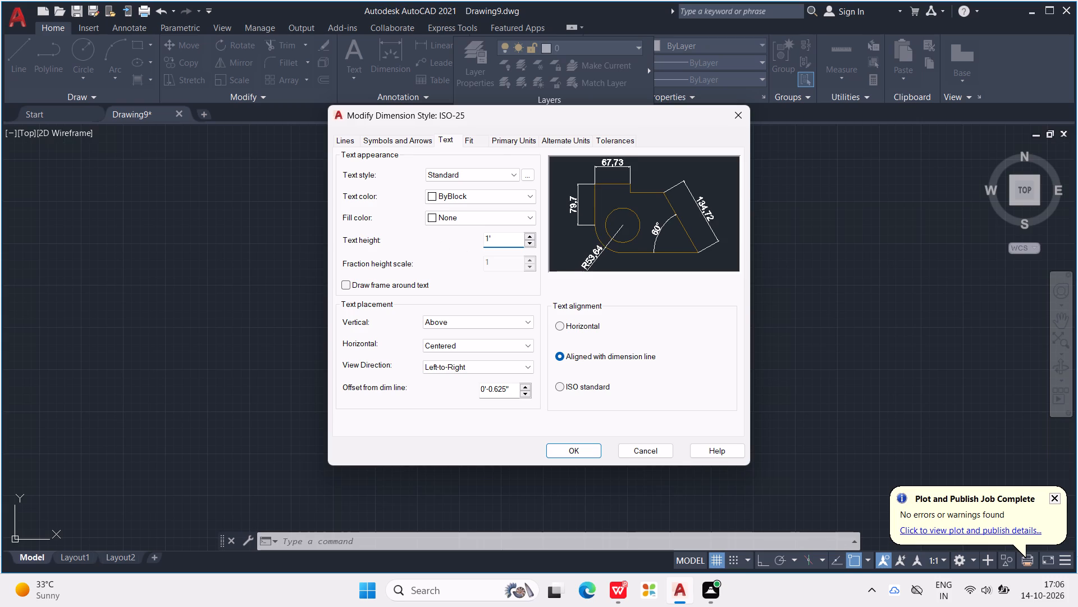
Set the ISO-25 style's primary units to Engineering with 0'-0.0" precision, make the style current and close the manager.
{"action": "left_click", "coordinate": [509, 140]}
{"action": "left_click", "coordinate": [492, 166]}
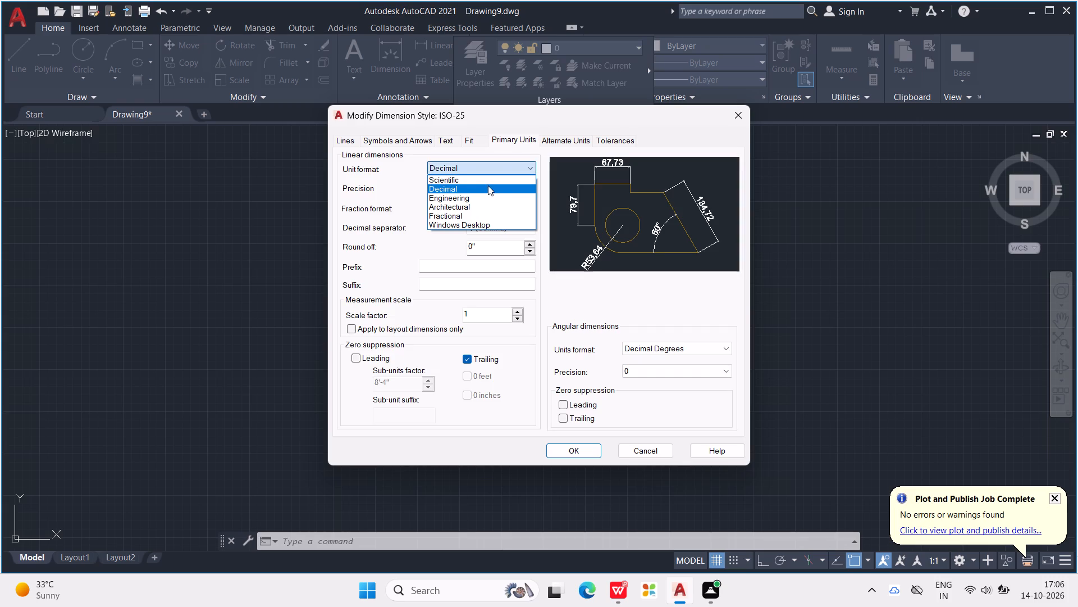
{"action": "left_click", "coordinate": [485, 196]}
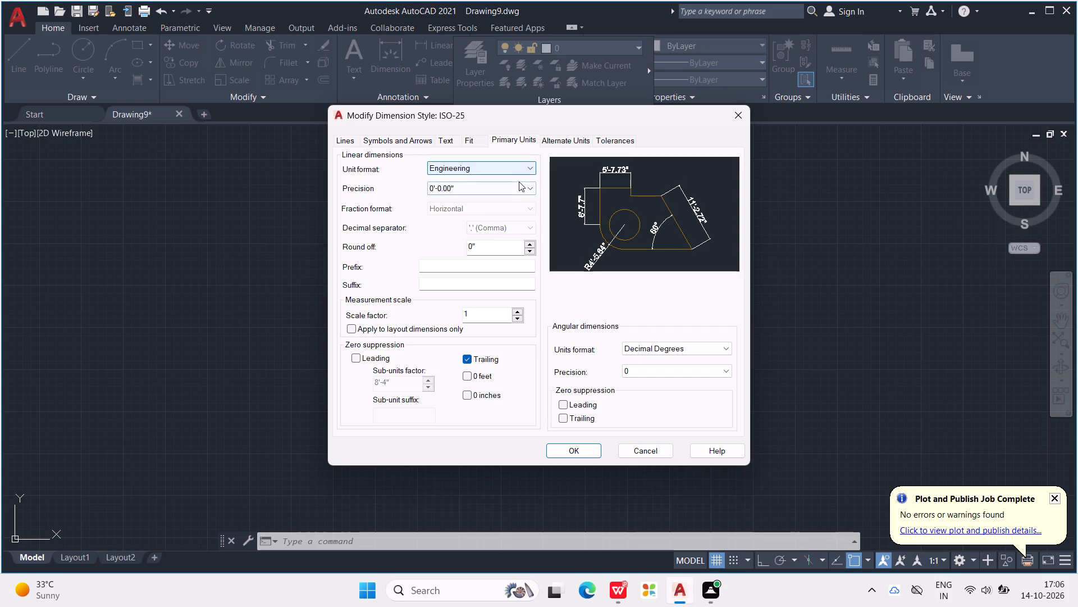
{"action": "left_click", "coordinate": [519, 182]}
{"action": "left_click", "coordinate": [465, 210]}
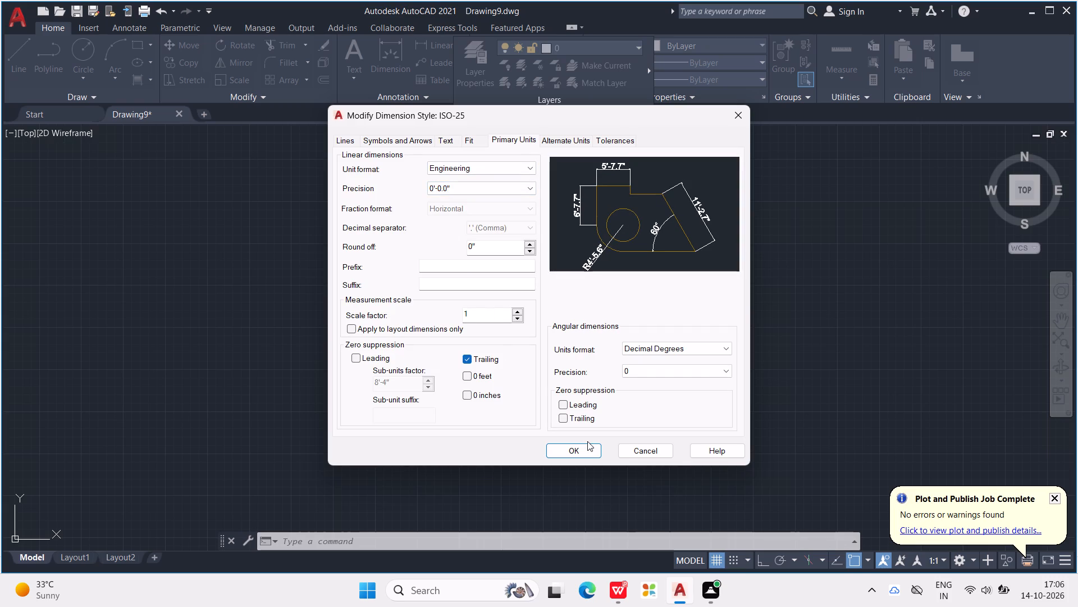
{"action": "left_click", "coordinate": [588, 449]}
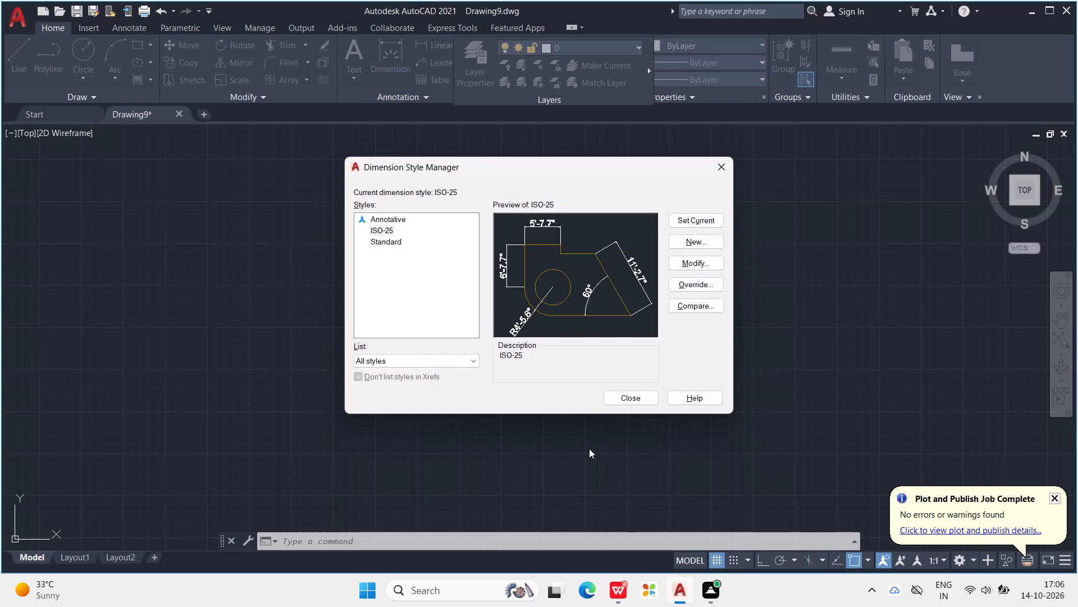
{"action": "left_click", "coordinate": [684, 216]}
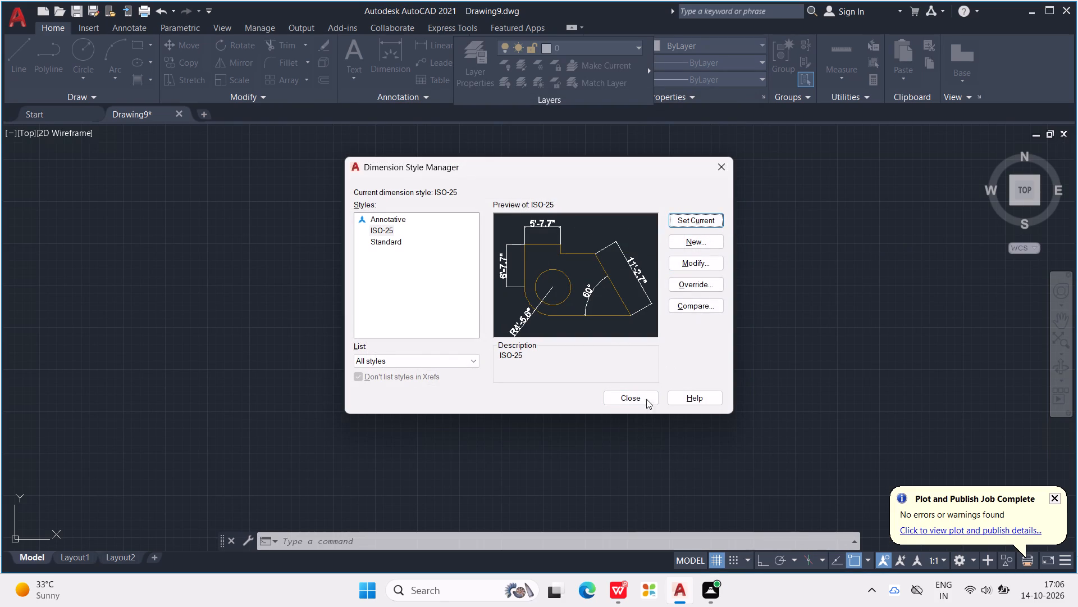
{"action": "left_click", "coordinate": [646, 402]}
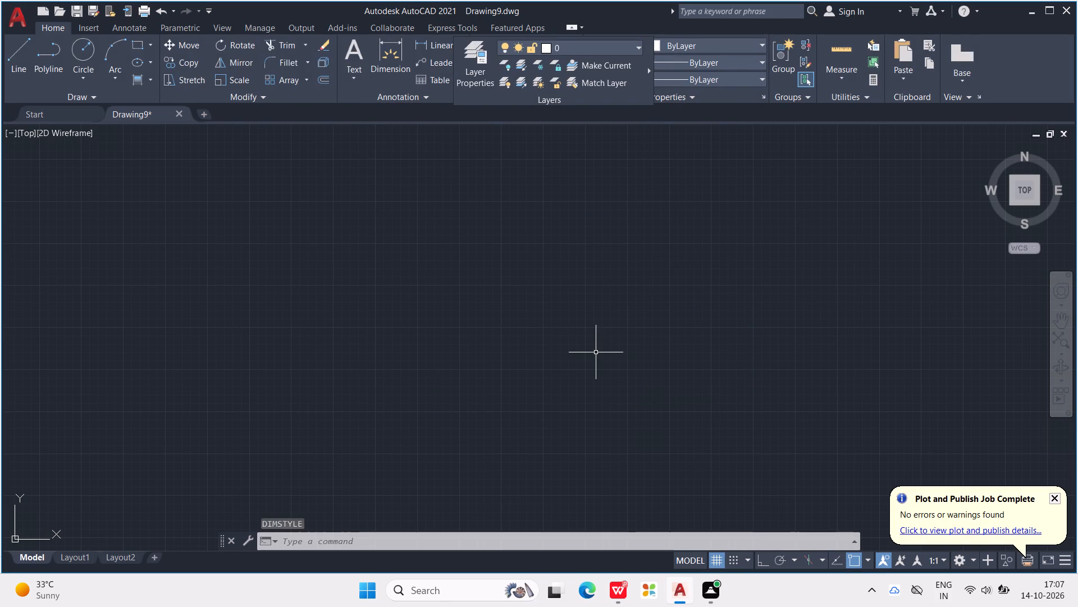
Draw a closed rectangular plot outline 30' wide and 40' high using Line with Ortho on.
{"action": "key", "text": "l"}
{"action": "key", "text": "Return"}
{"action": "left_click", "coordinate": [440, 229]}
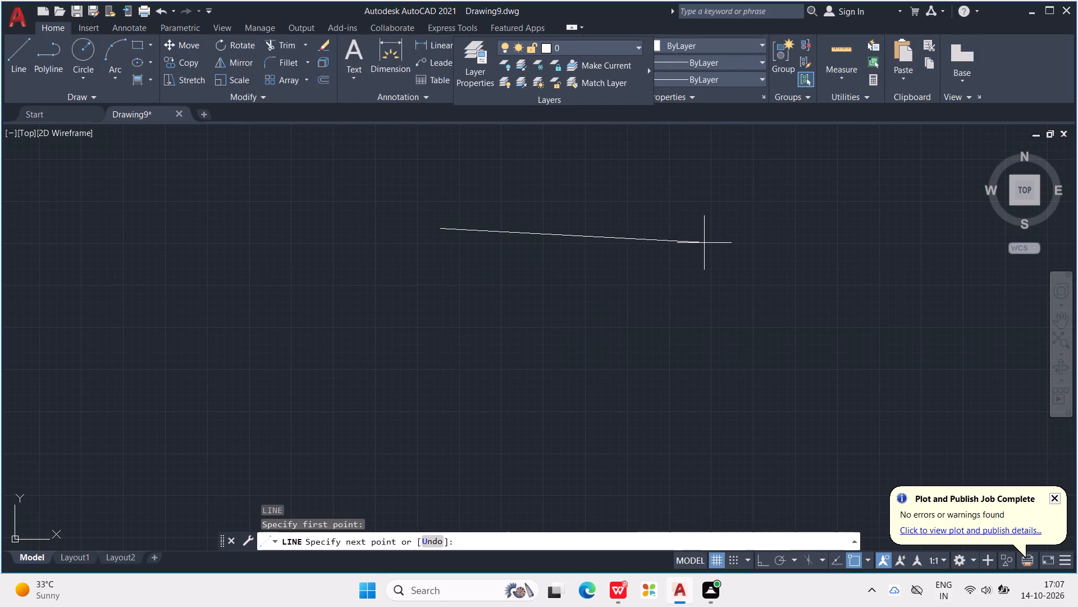
{"action": "key", "text": "F8"}
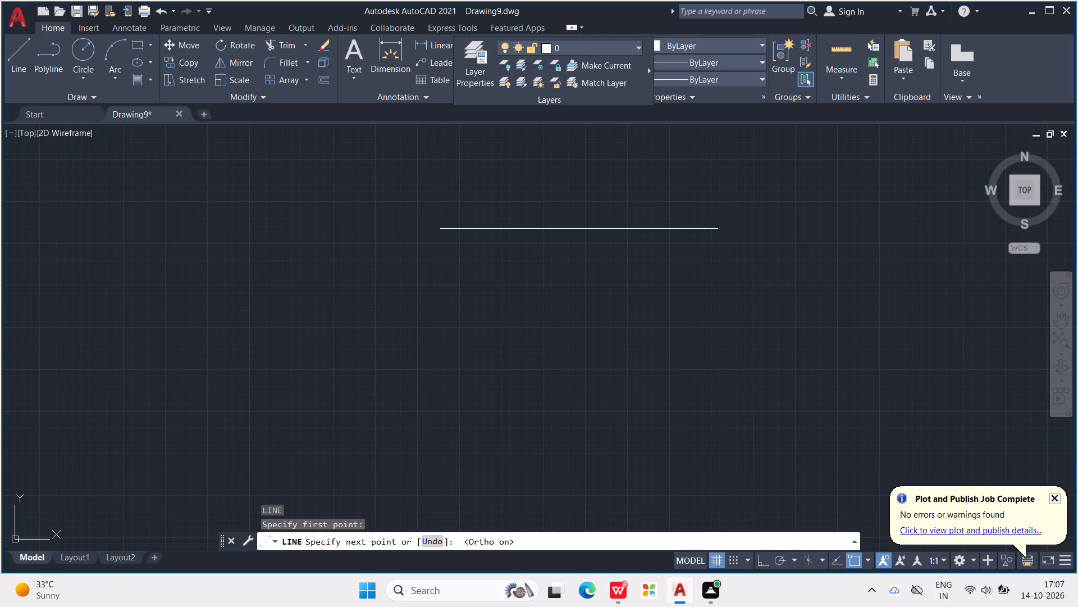
{"action": "type", "text": "15'"}
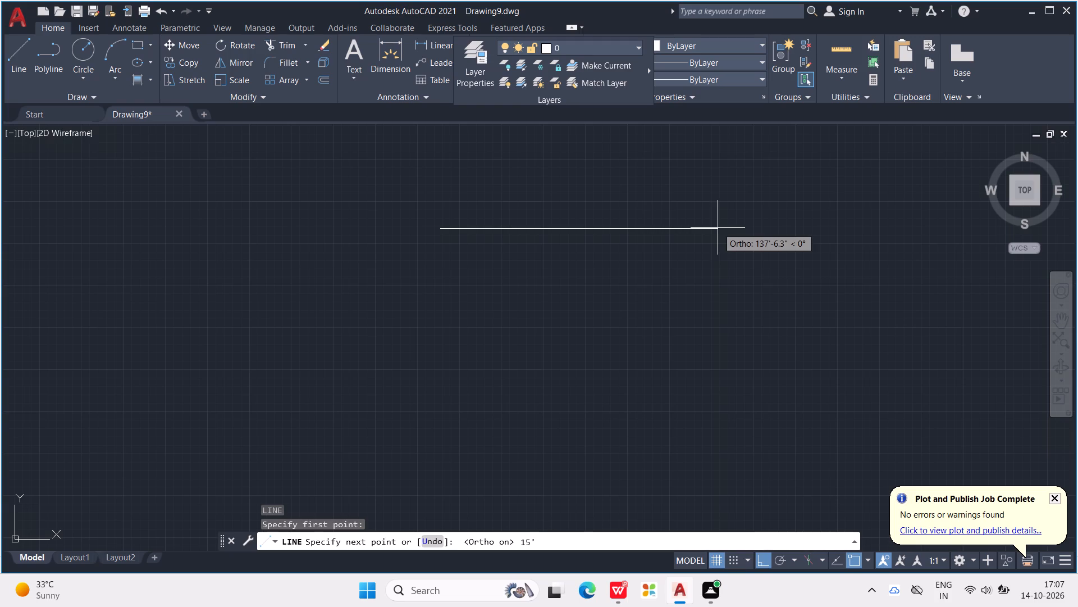
{"action": "key", "text": "BackSpace"}
{"action": "key", "text": "BackSpace"}
{"action": "key", "text": "BackSpace"}
{"action": "type", "text": "30'"}
{"action": "key", "text": "Return"}
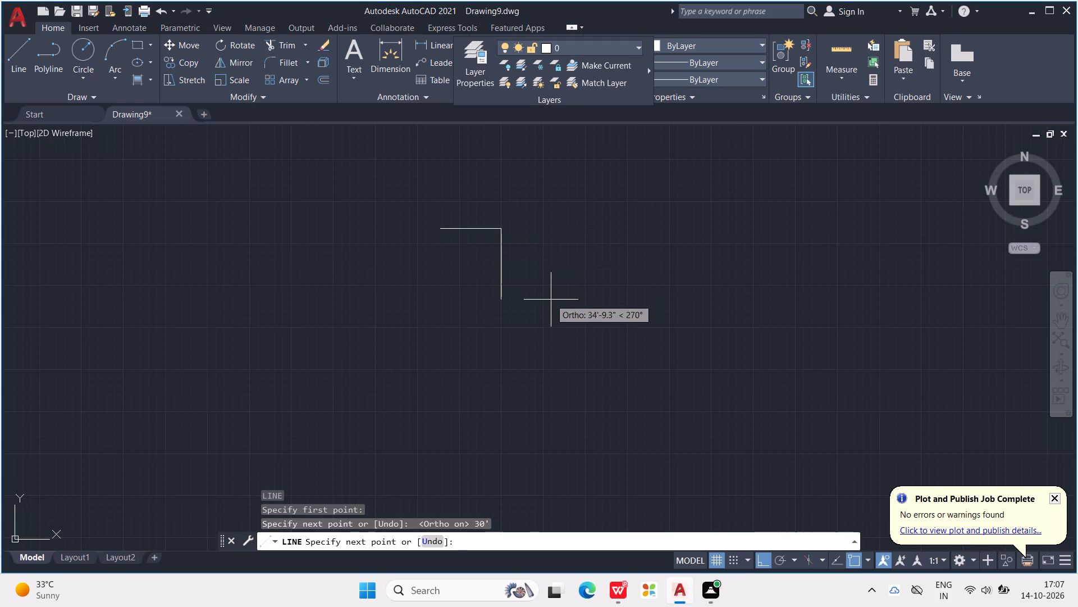
{"action": "type", "text": "40'"}
{"action": "key", "text": "Return"}
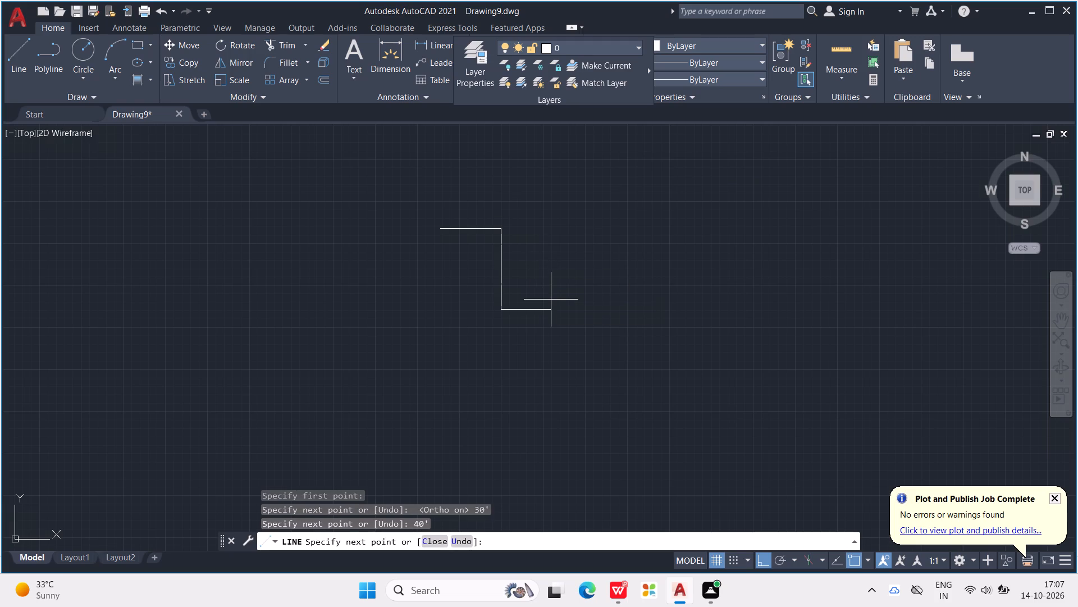
{"action": "type", "text": "30"}
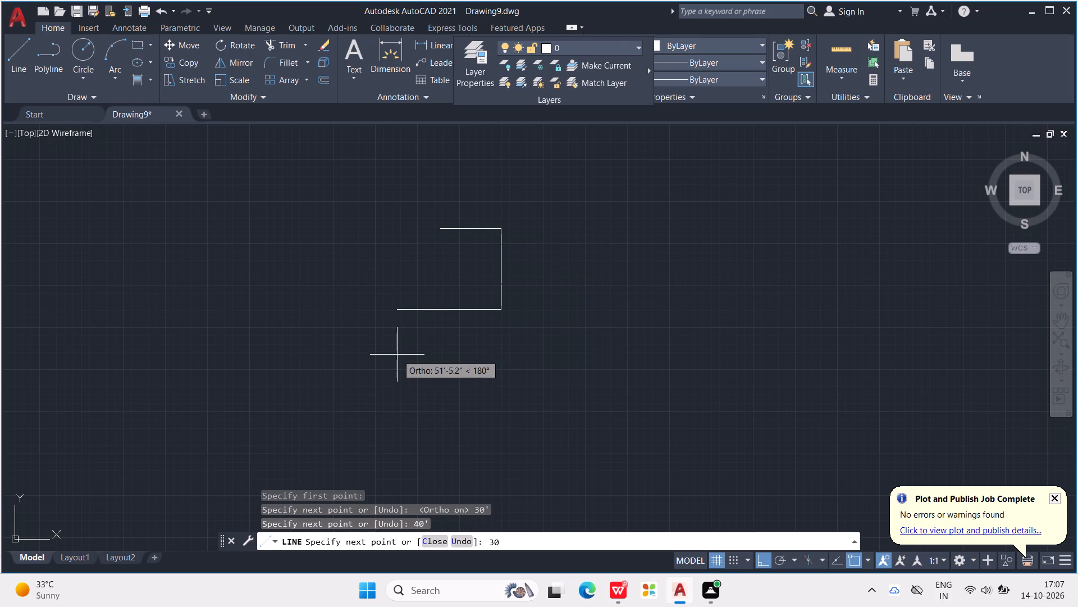
{"action": "key", "text": "apostrophe"}
{"action": "key", "text": "Return"}
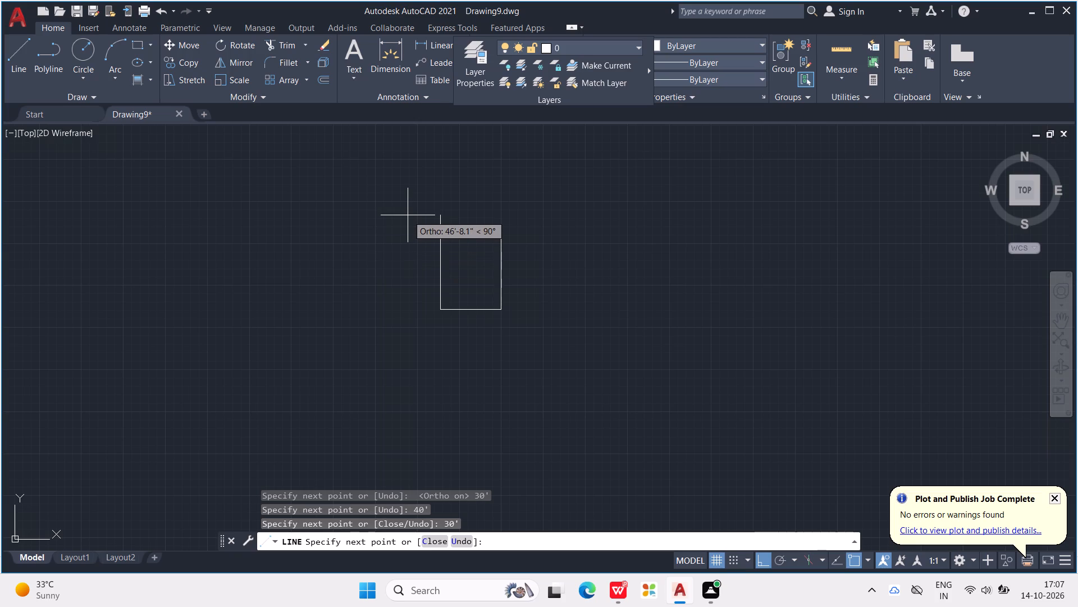
{"action": "type", "text": "40'"}
{"action": "key", "text": "Return"}
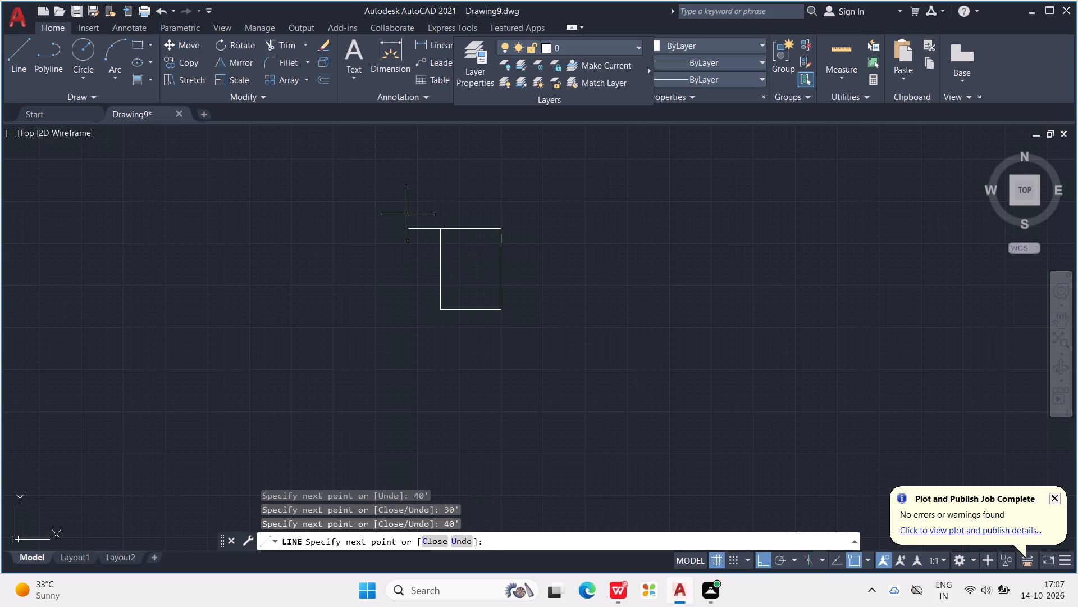
End the Line command for the closed plot outline.
{"action": "key", "text": "Escape"}
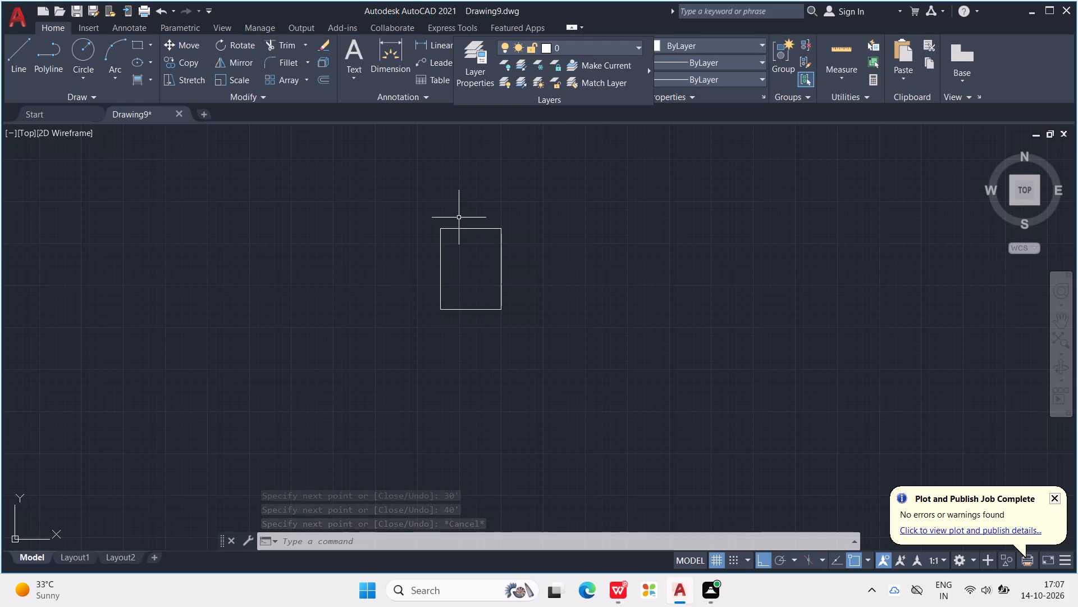
{"action": "key", "text": "Escape"}
{"action": "key", "text": "Escape"}
{"action": "key", "text": "Escape"}
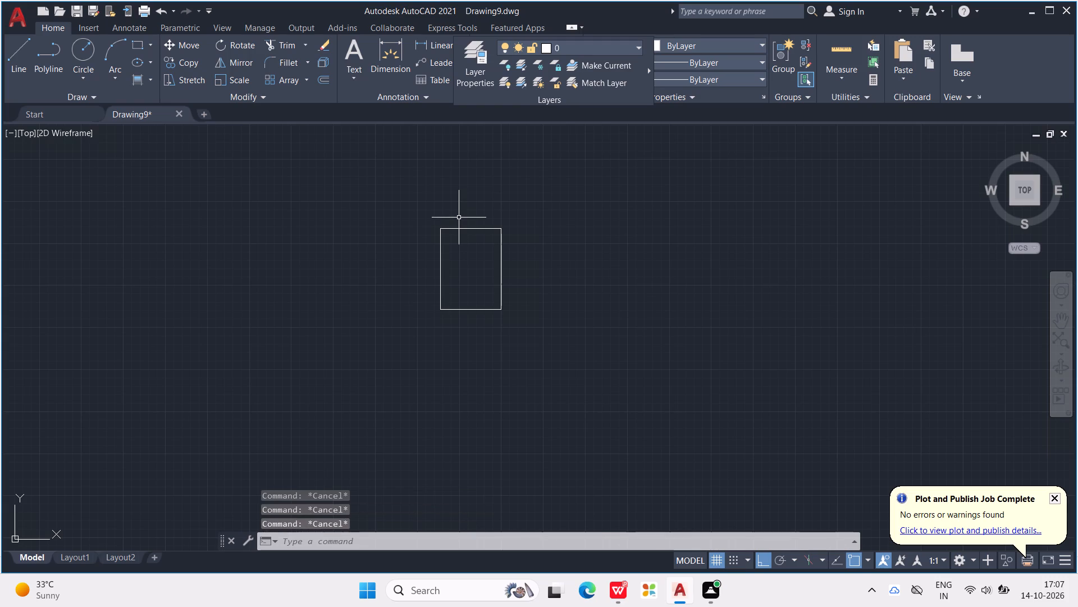
{"action": "key", "text": "Escape"}
{"action": "key", "text": "Escape"}
{"action": "key", "text": "Escape"}
{"action": "key", "text": "Escape"}
Offset all four edges of the plot outline 9" inward to form the outer wall thickness.
{"action": "scroll", "coordinate": [463, 230], "scroll_direction": "up", "scroll_amount": 3}
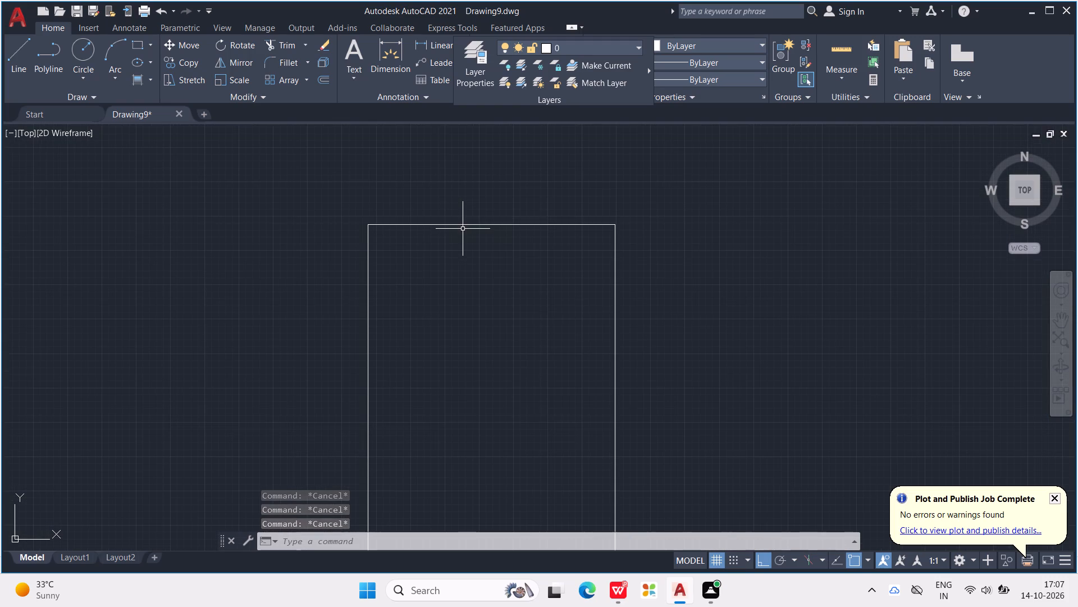
{"action": "scroll", "coordinate": [463, 229], "scroll_direction": "down", "scroll_amount": 1}
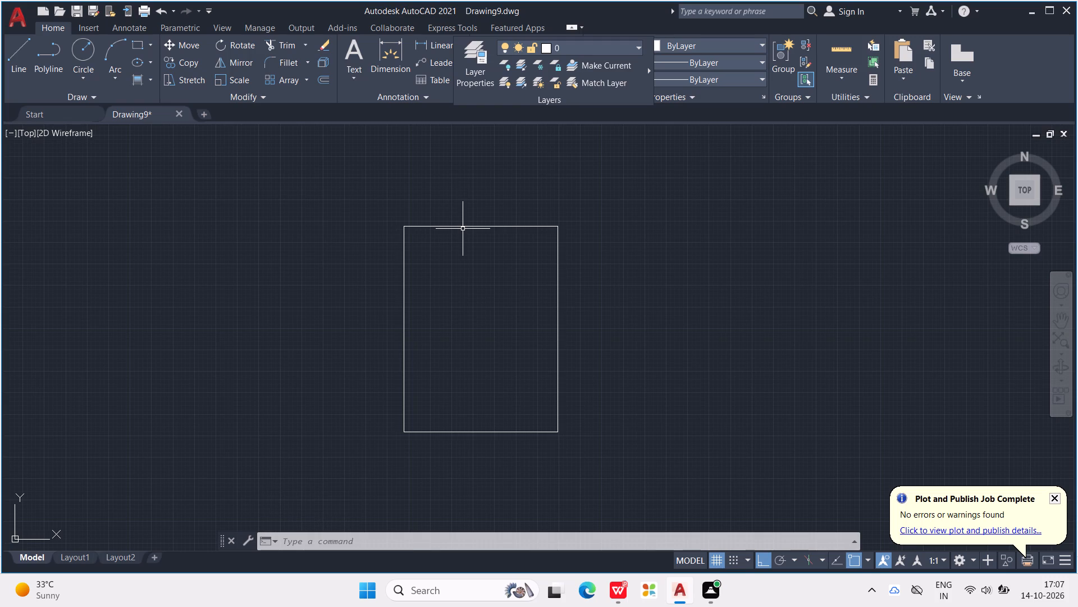
{"action": "key", "text": "Escape"}
{"action": "key", "text": "Escape"}
{"action": "key", "text": "Escape"}
{"action": "key", "text": "Escape"}
{"action": "key", "text": "Escape"}
{"action": "key", "text": "Escape"}
{"action": "type", "text": "OFF"}
{"action": "key", "text": "Return"}
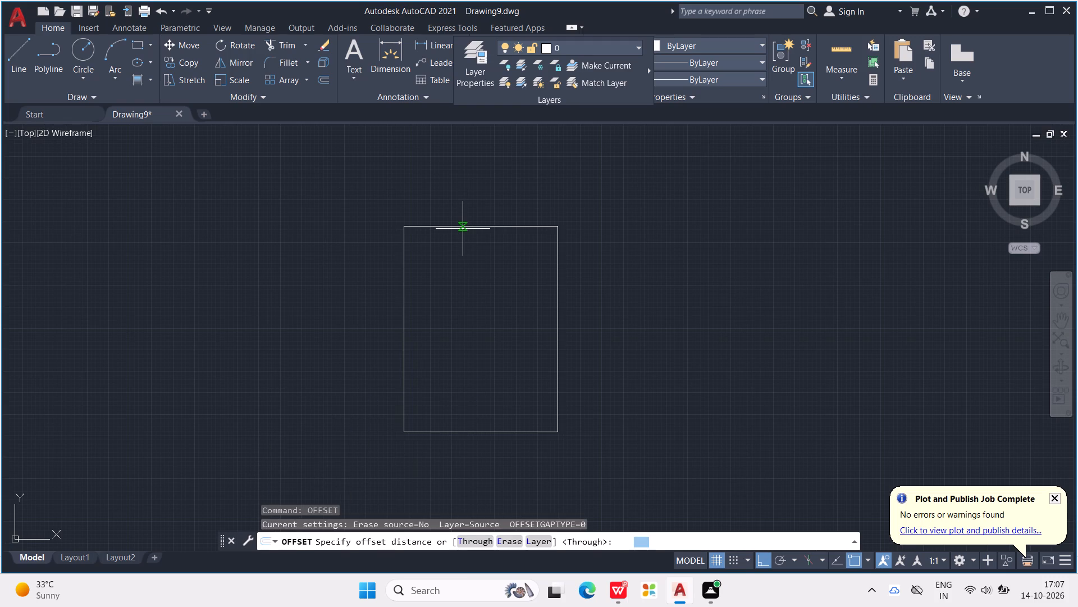
{"action": "type", "text": "9\""}
{"action": "key", "text": "Return"}
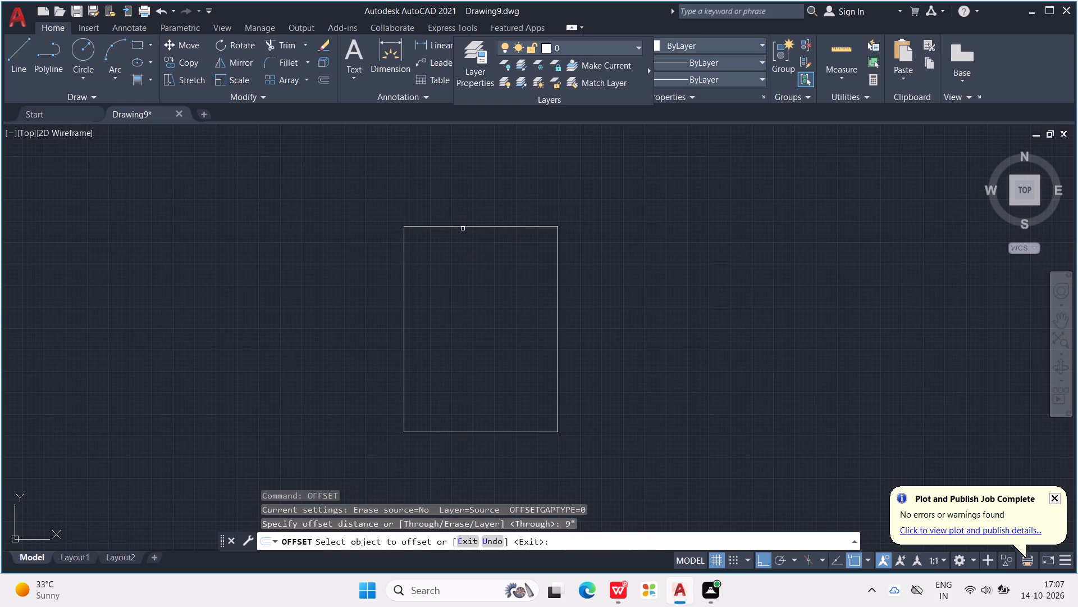
{"action": "left_click", "coordinate": [458, 225]}
{"action": "left_click", "coordinate": [473, 262]}
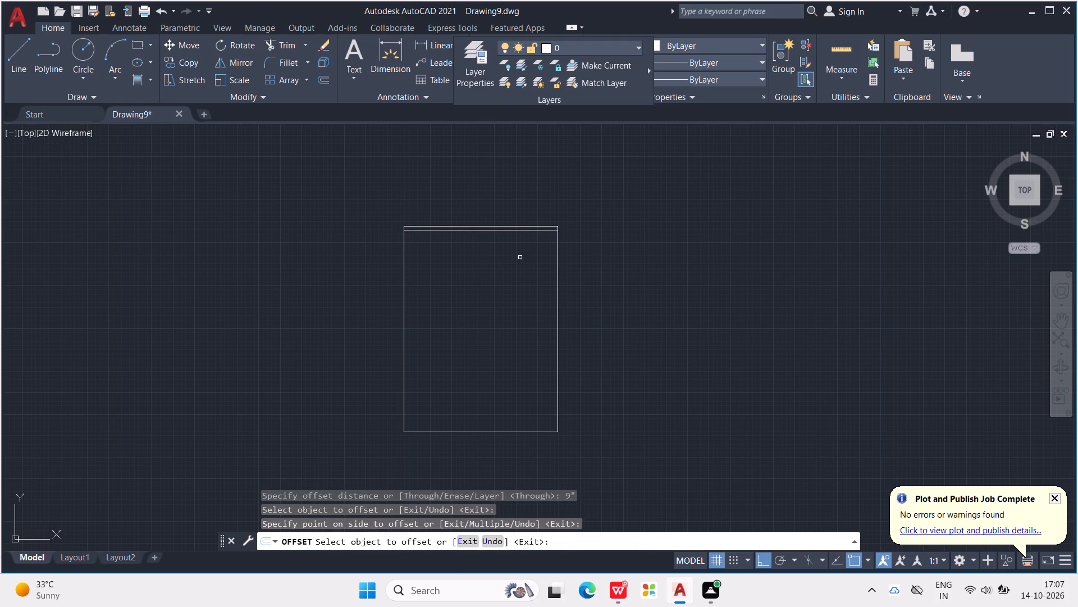
{"action": "left_click", "coordinate": [557, 256]}
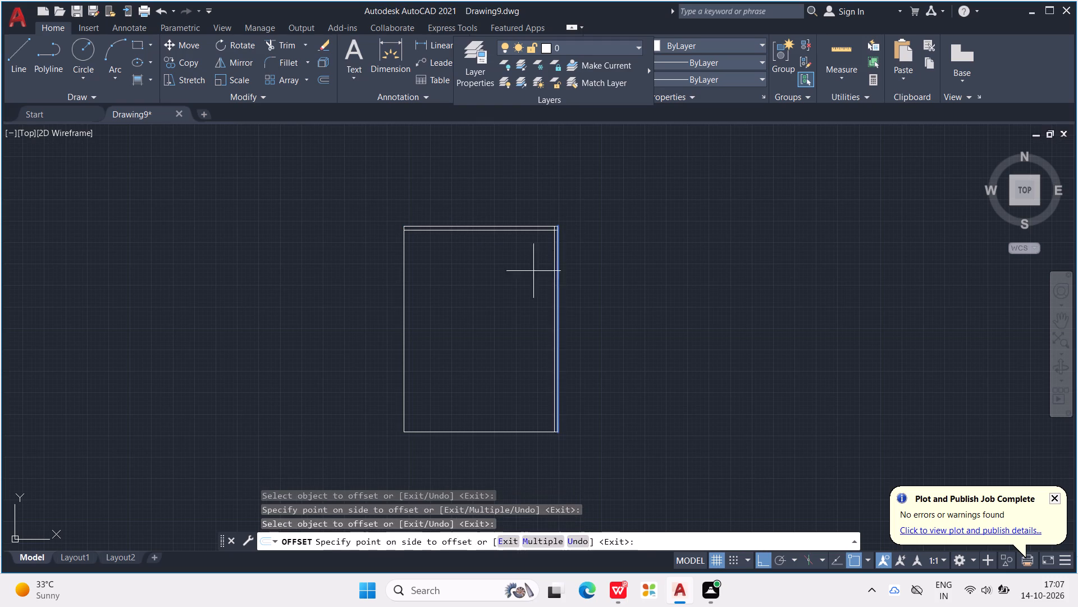
{"action": "left_click", "coordinate": [518, 279]}
{"action": "left_click", "coordinate": [402, 309]}
{"action": "left_click", "coordinate": [462, 311]}
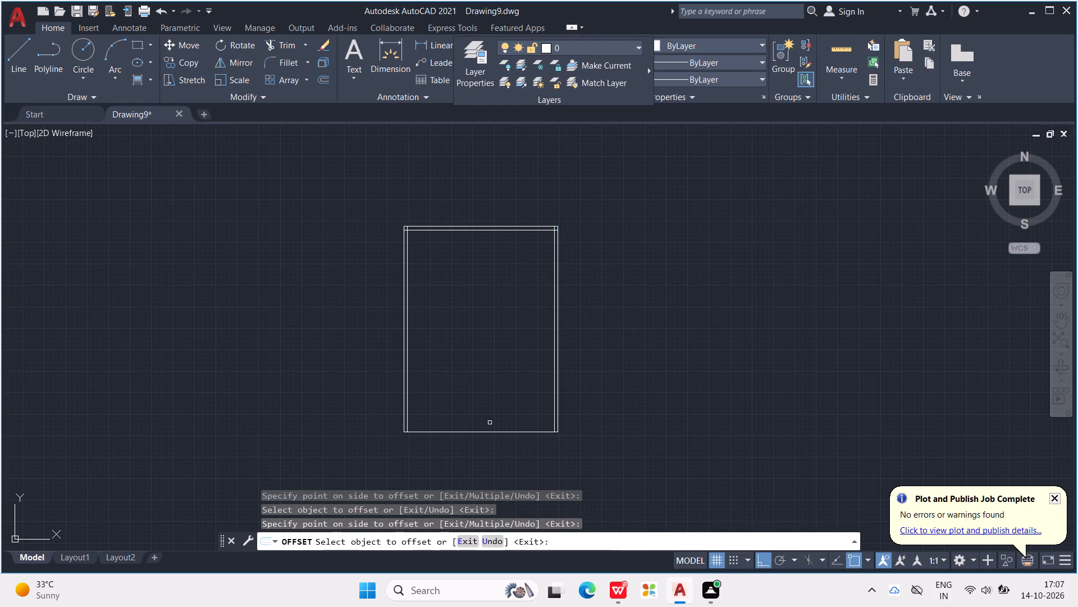
{"action": "left_click", "coordinate": [490, 431]}
{"action": "left_click", "coordinate": [488, 411]}
{"action": "key", "text": "Escape"}
{"action": "key", "text": "Escape"}
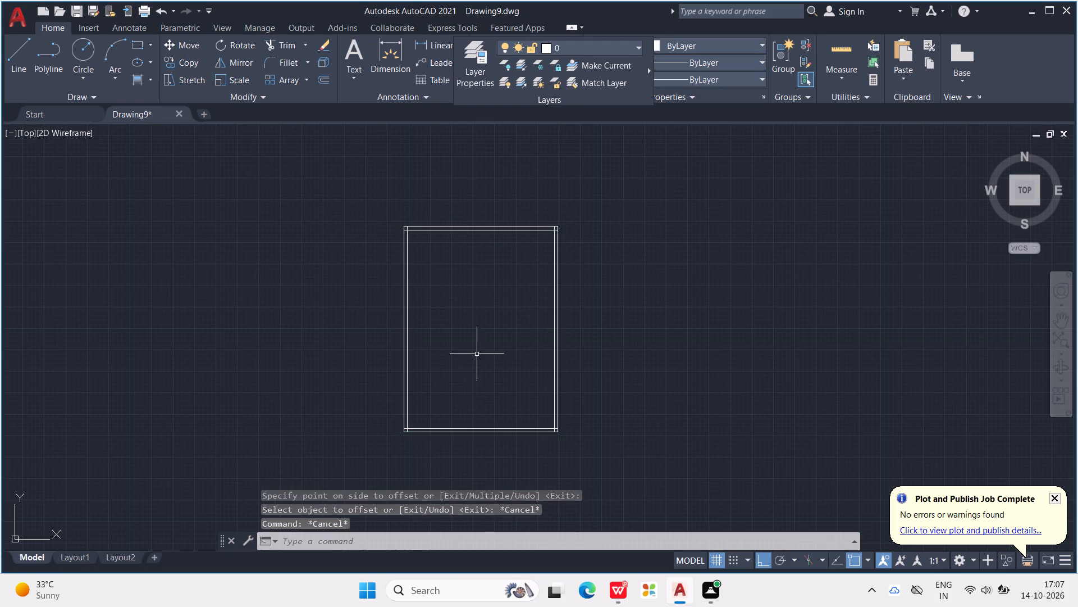
{"action": "key", "text": "Escape"}
{"action": "key", "text": "Escape"}
{"action": "key", "text": "Escape"}
Trim the overlapping ends of the inner wall lines at all four corners of the outline.
{"action": "type", "text": "TR"}
{"action": "key", "text": "Return"}
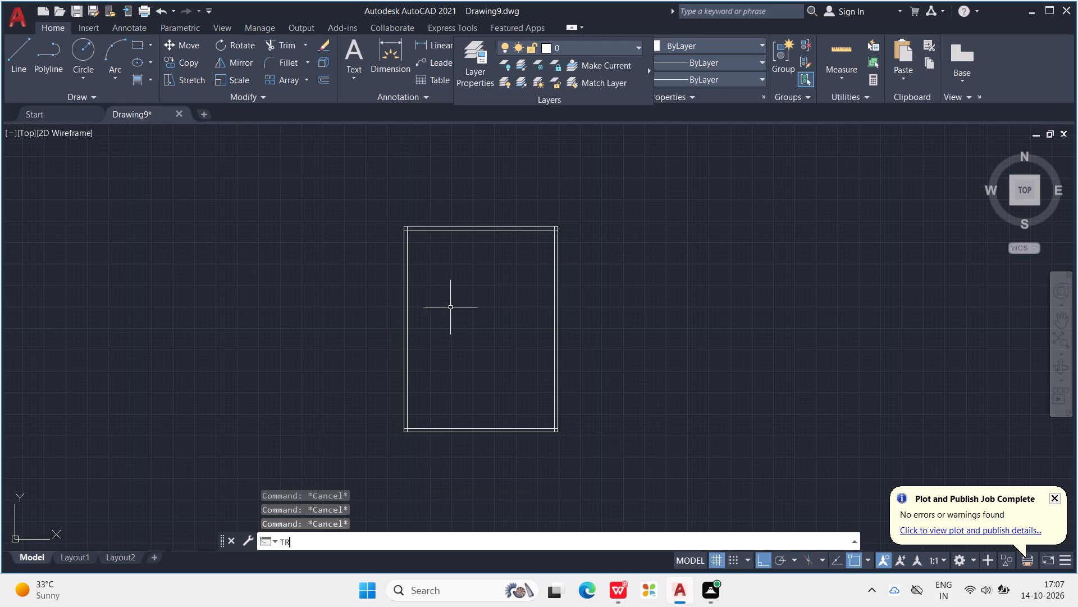
{"action": "scroll", "coordinate": [374, 218], "scroll_direction": "up", "scroll_amount": 5}
{"action": "left_click_drag", "start_coordinate": [593, 254], "coordinate": [591, 256]}
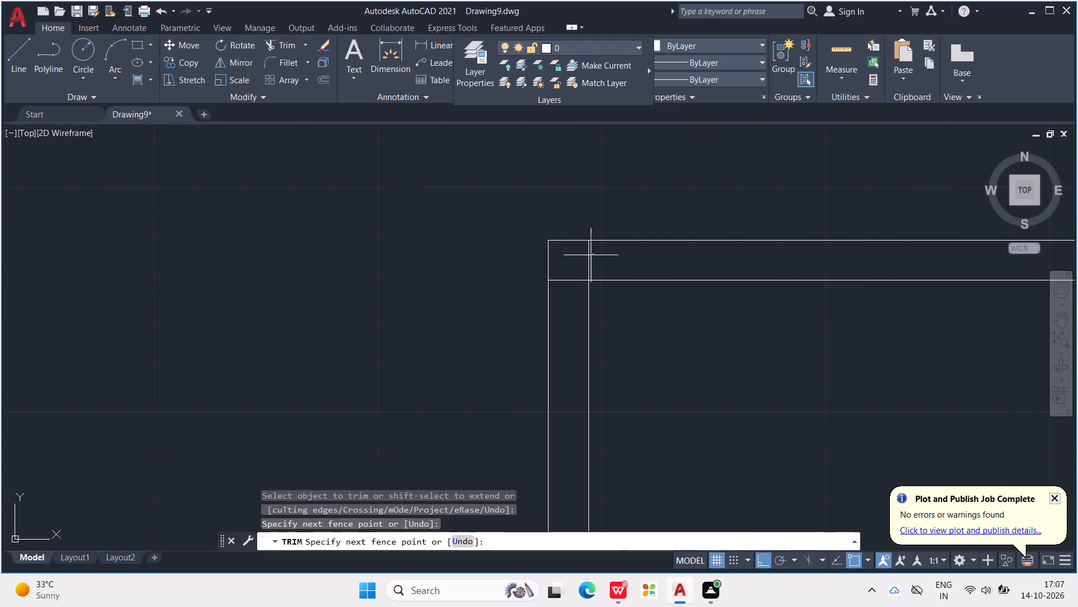
{"action": "left_click_drag", "start_coordinate": [591, 256], "coordinate": [578, 297]}
{"action": "scroll", "coordinate": [576, 292], "scroll_direction": "down", "scroll_amount": 5}
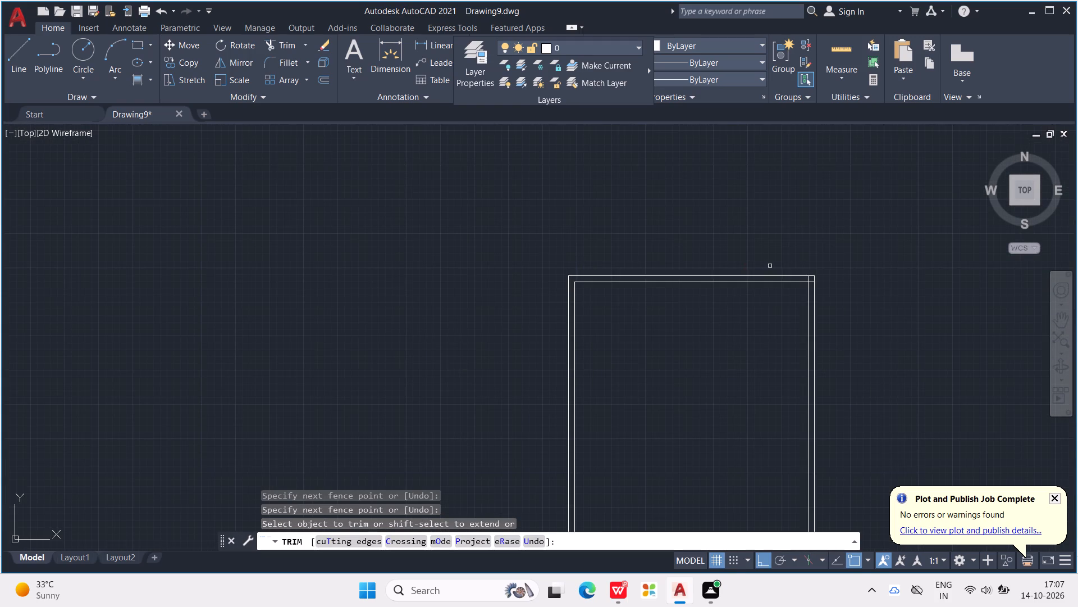
{"action": "scroll", "coordinate": [816, 263], "scroll_direction": "up", "scroll_amount": 2}
{"action": "scroll", "coordinate": [788, 303], "scroll_direction": "up", "scroll_amount": 3}
{"action": "left_click_drag", "start_coordinate": [799, 297], "coordinate": [870, 360]}
{"action": "scroll", "coordinate": [854, 344], "scroll_direction": "down", "scroll_amount": 7}
{"action": "middle_click_drag", "start_coordinate": [919, 420], "coordinate": [771, 237]}
{"action": "scroll", "coordinate": [694, 357], "scroll_direction": "up", "scroll_amount": 3}
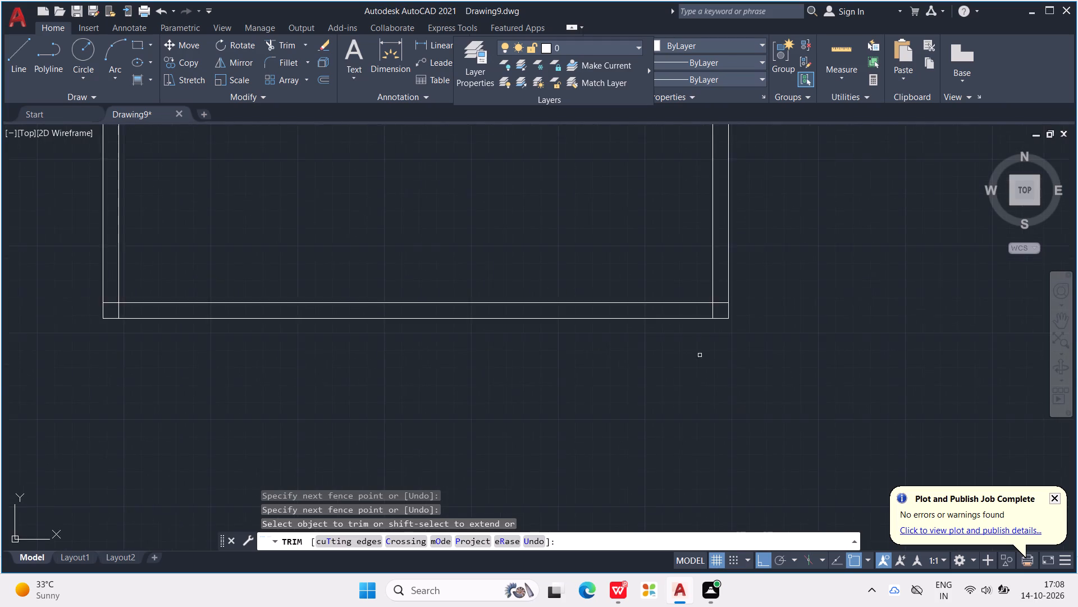
{"action": "scroll", "coordinate": [717, 301], "scroll_direction": "up", "scroll_amount": 3}
{"action": "left_click_drag", "start_coordinate": [724, 279], "coordinate": [649, 366]}
{"action": "scroll", "coordinate": [642, 347], "scroll_direction": "down", "scroll_amount": 8}
{"action": "scroll", "coordinate": [511, 359], "scroll_direction": "up", "scroll_amount": 1}
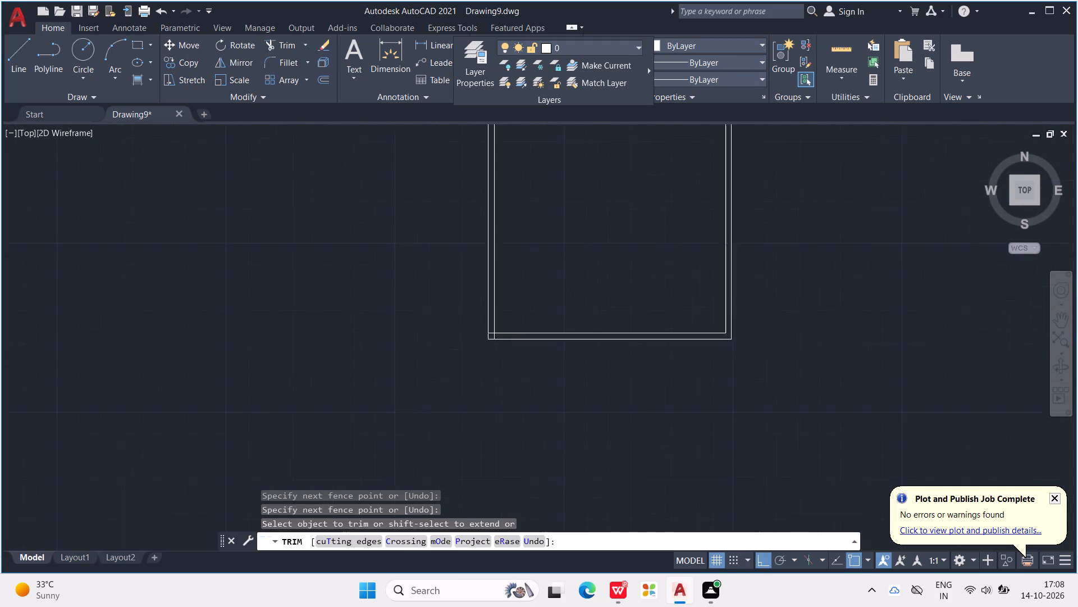
{"action": "scroll", "coordinate": [509, 352], "scroll_direction": "up", "scroll_amount": 5}
{"action": "left_click_drag", "start_coordinate": [377, 209], "coordinate": [427, 268]}
{"action": "scroll", "coordinate": [434, 268], "scroll_direction": "down", "scroll_amount": 2}
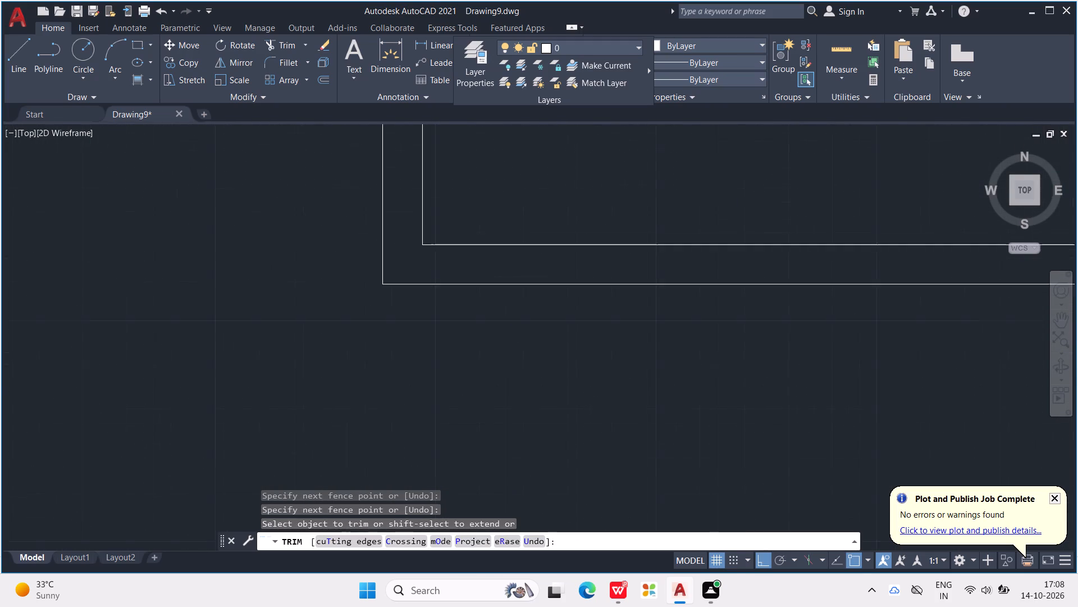
{"action": "scroll", "coordinate": [434, 268], "scroll_direction": "down", "scroll_amount": 6}
{"action": "middle_click_drag", "start_coordinate": [439, 231], "coordinate": [453, 407]}
{"action": "scroll", "coordinate": [440, 231], "scroll_direction": "down", "scroll_amount": 1}
{"action": "scroll", "coordinate": [468, 390], "scroll_direction": "up", "scroll_amount": 2}
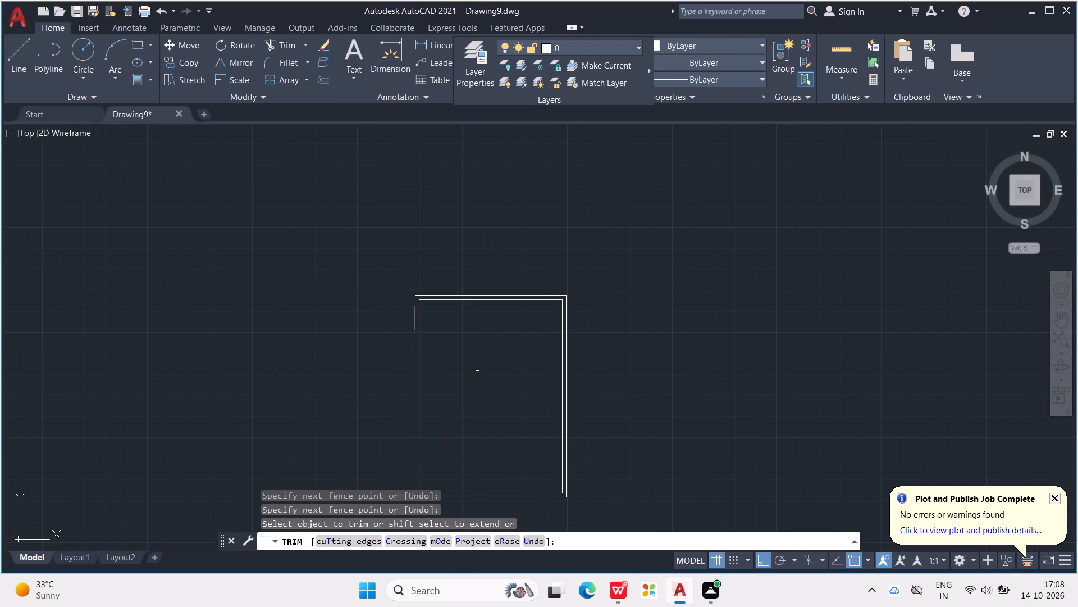
{"action": "key", "text": "Escape"}
{"action": "key", "text": "Escape"}
{"action": "key", "text": "Escape"}
{"action": "key", "text": "Escape"}
Offset the outline's outer left edge 15' inward to make a vertical dividing line.
{"action": "type", "text": "OFF"}
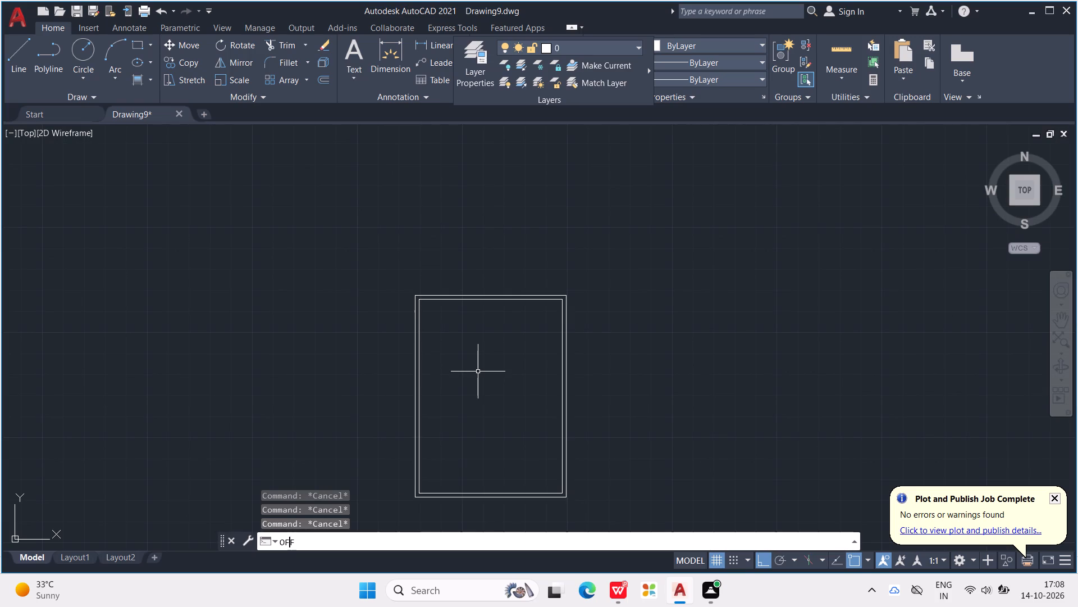
{"action": "key", "text": "Return"}
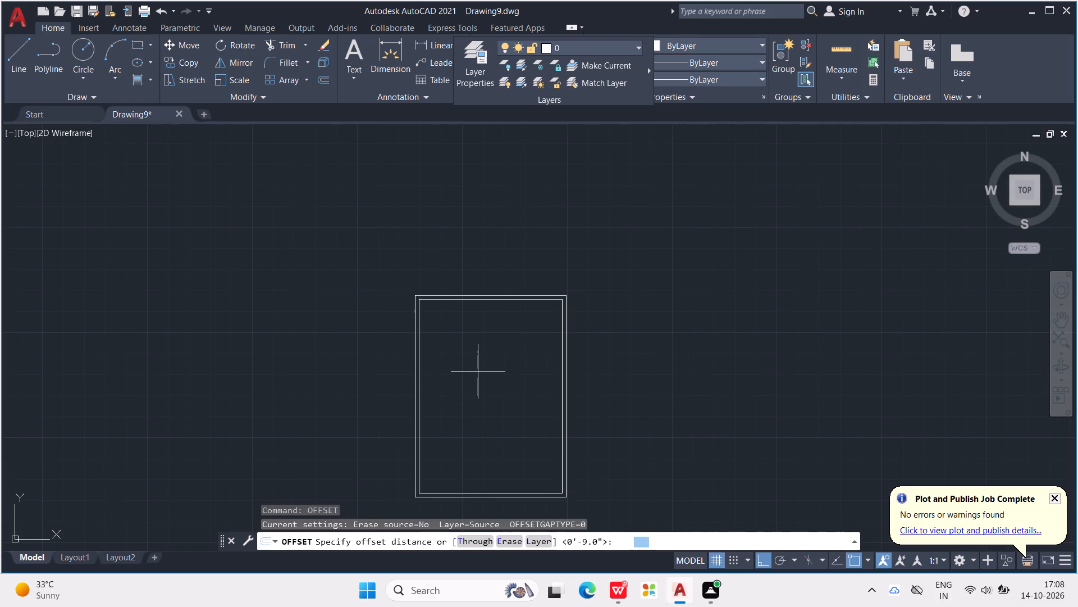
{"action": "type", "text": "15'"}
{"action": "key", "text": "Return"}
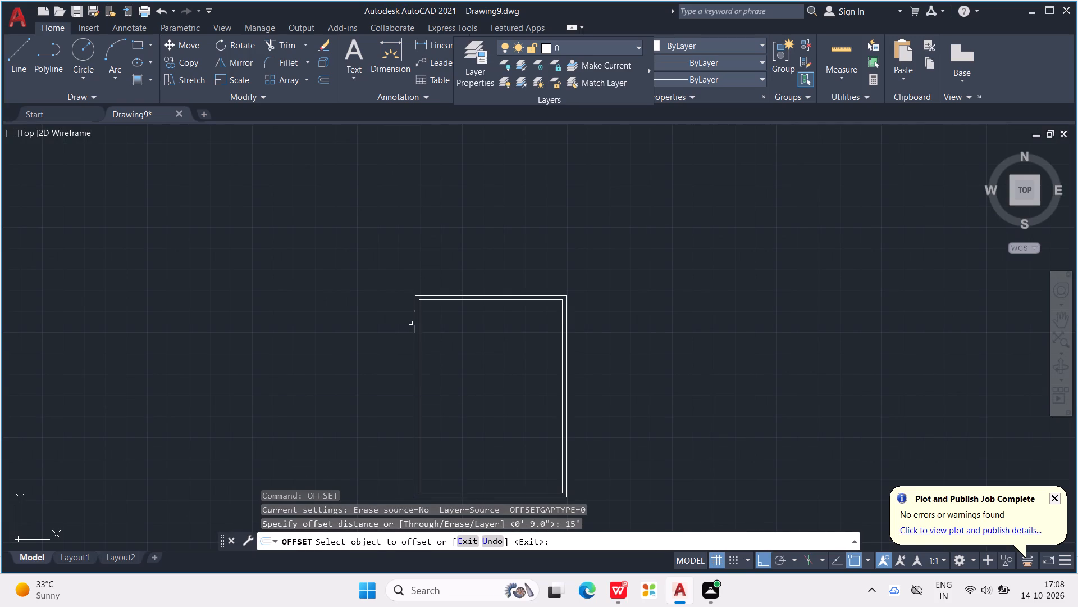
{"action": "left_click", "coordinate": [414, 319]}
{"action": "left_click", "coordinate": [495, 318]}
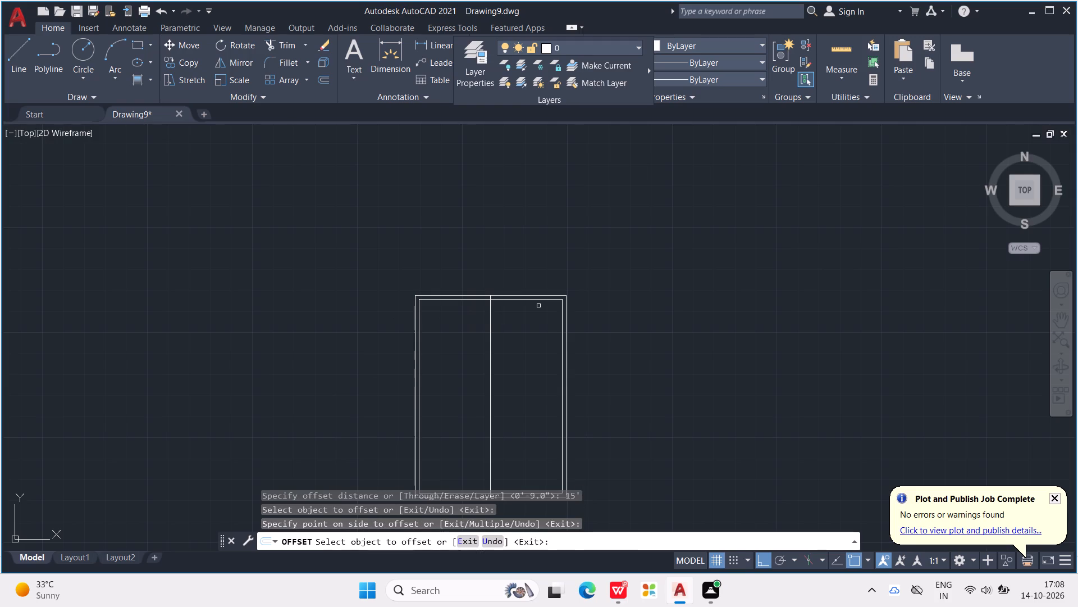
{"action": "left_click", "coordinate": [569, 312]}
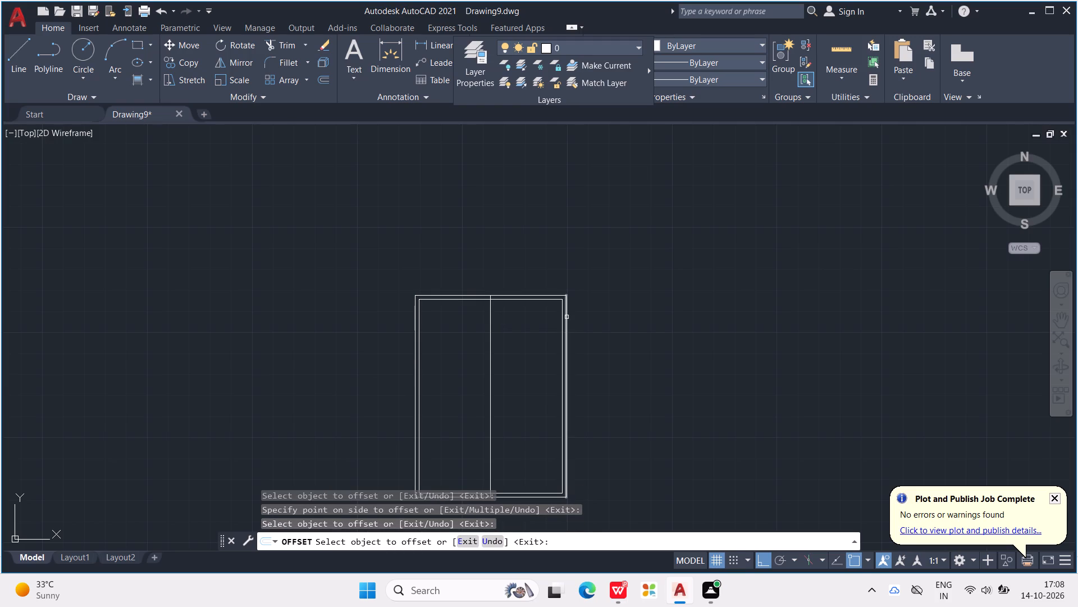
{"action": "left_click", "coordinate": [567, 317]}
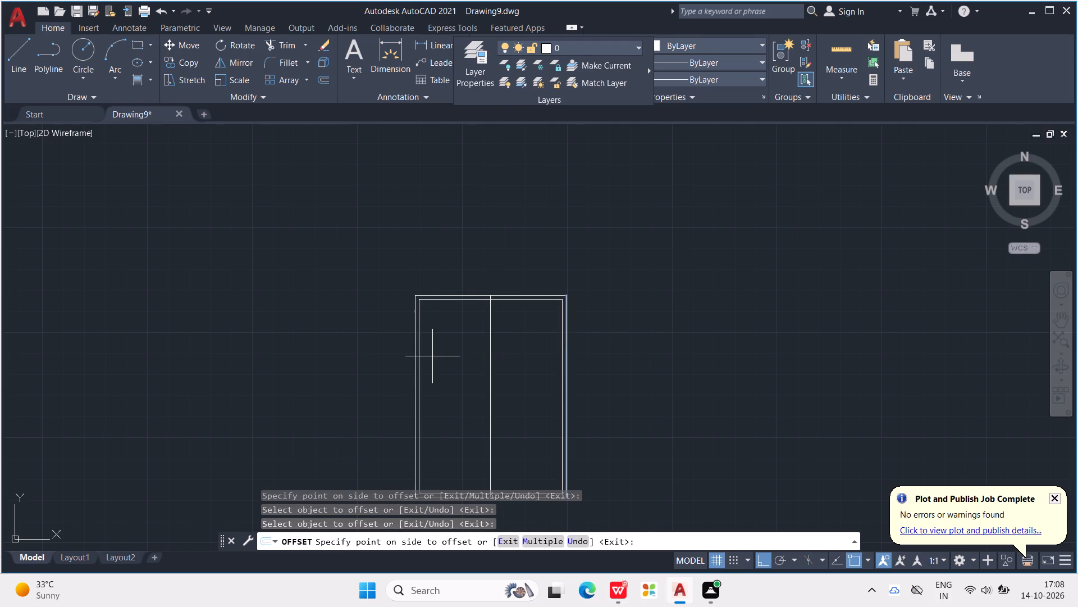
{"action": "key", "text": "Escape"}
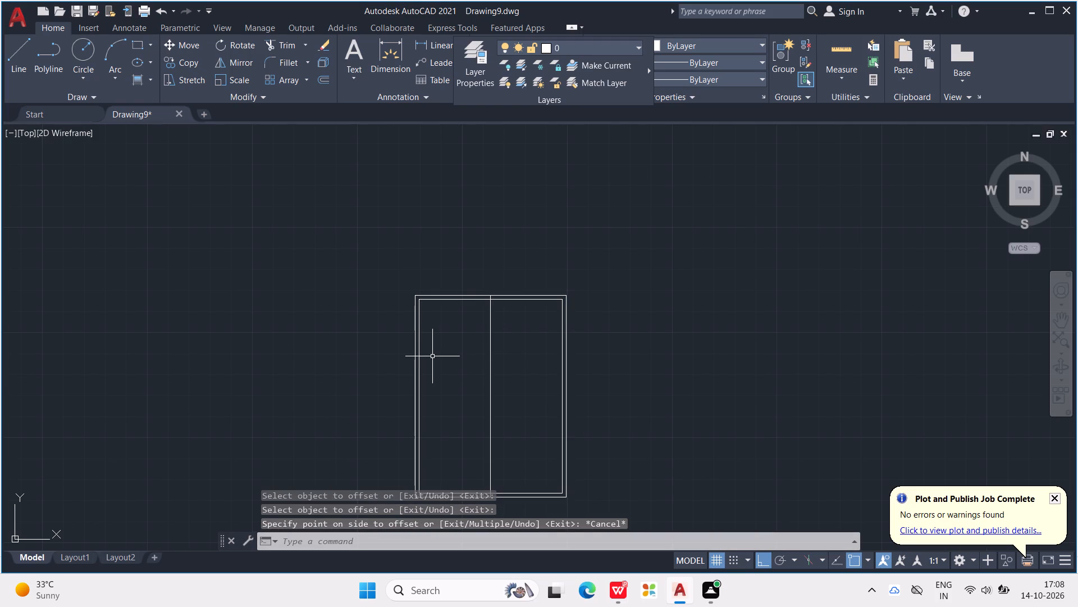
Offset the outline's outer top edge 14' downward to make a horizontal dividing line across the plan.
{"action": "type", "text": "OFF"}
{"action": "key", "text": "Return"}
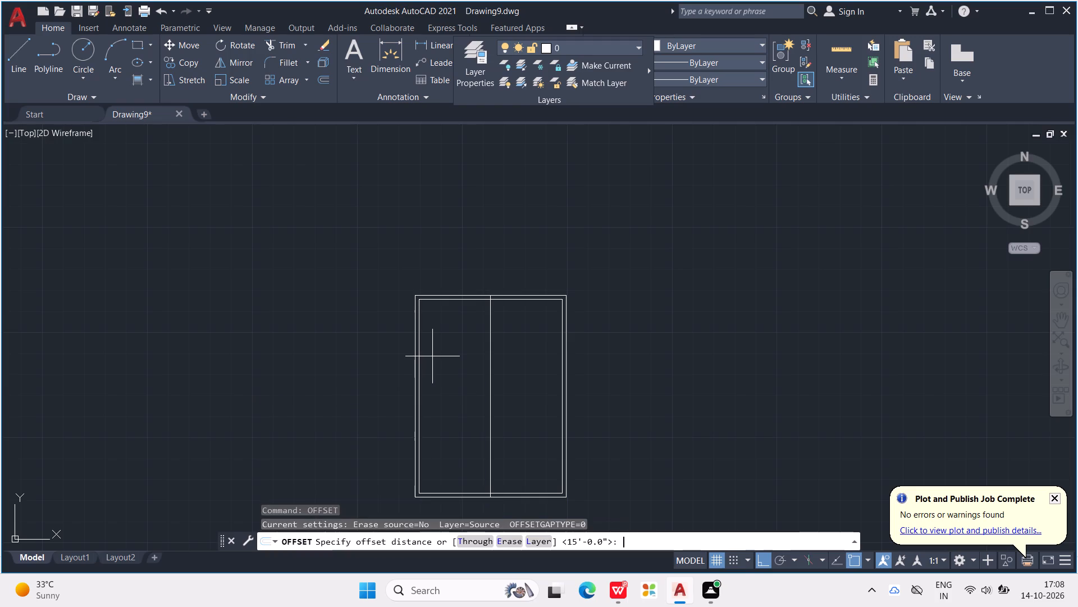
{"action": "type", "text": "14'"}
{"action": "key", "text": "Return"}
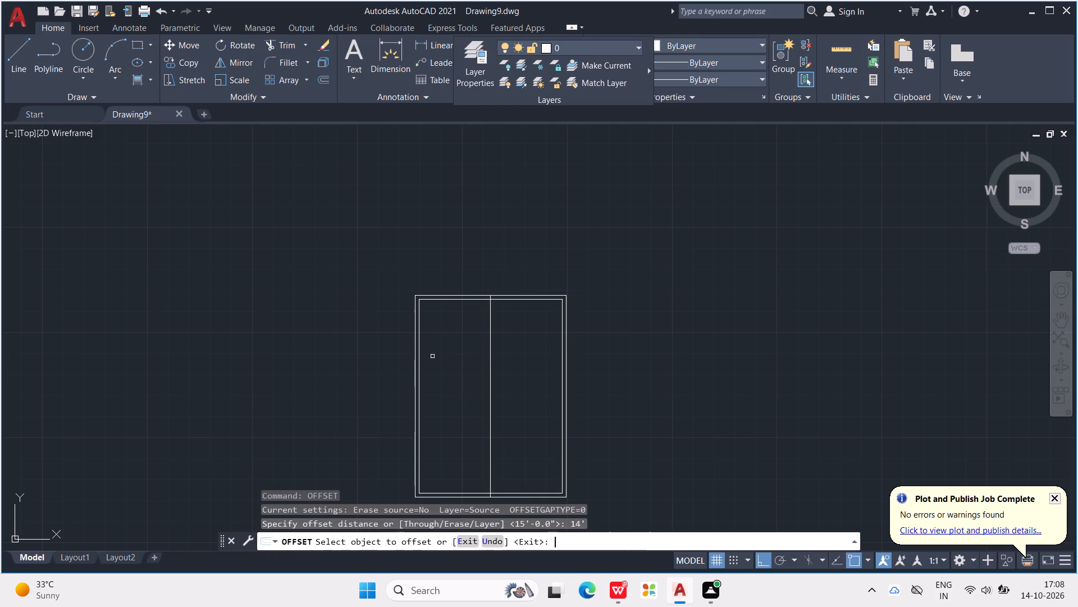
{"action": "left_click", "coordinate": [485, 295]}
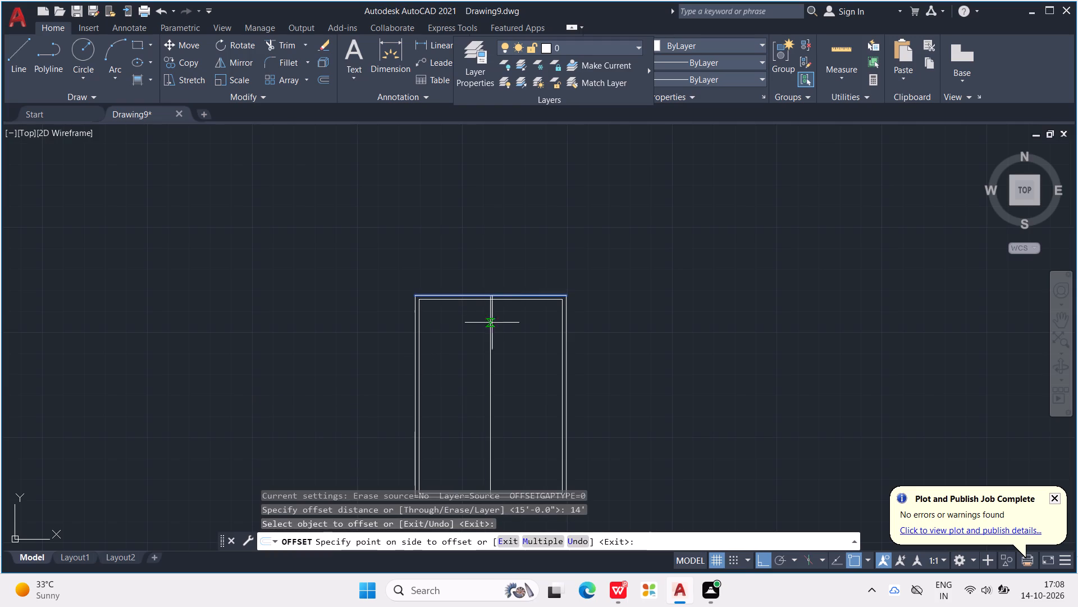
{"action": "left_click", "coordinate": [497, 405]}
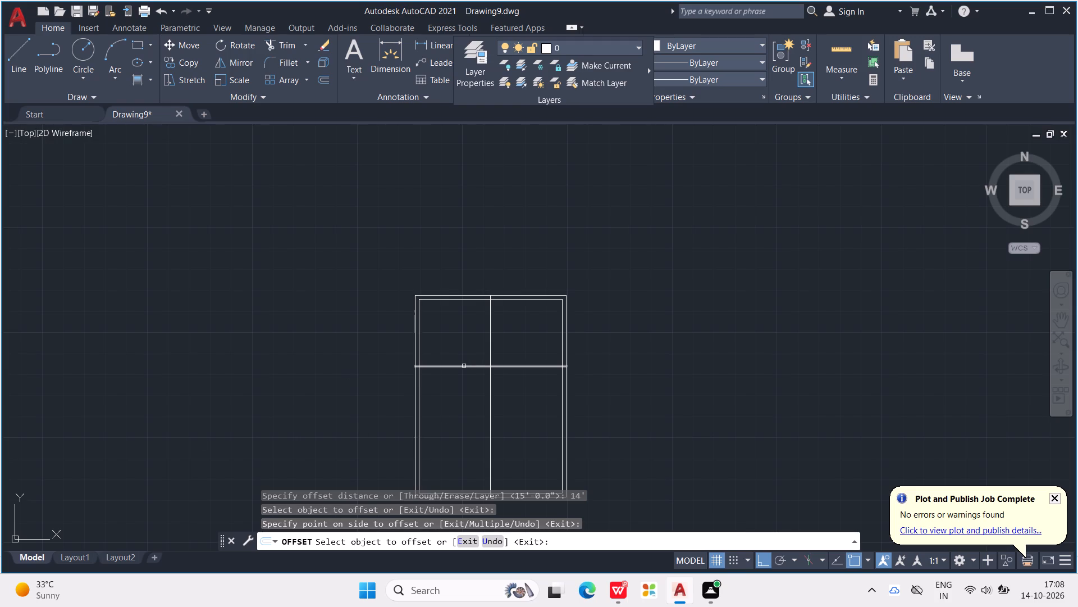
{"action": "key", "text": "Escape"}
{"action": "key", "text": "Escape"}
{"action": "key", "text": "Escape"}
{"action": "key", "text": "Escape"}
{"action": "key", "text": "Escape"}
{"action": "key", "text": "Escape"}
{"action": "key", "text": "Escape"}
{"action": "key", "text": "Escape"}
{"action": "key", "text": "Escape"}
{"action": "key", "text": "Escape"}
{"action": "key", "text": "Escape"}
{"action": "key", "text": "Escape"}
{"action": "key", "text": "Escape"}
{"action": "key", "text": "Escape"}
{"action": "key", "text": "Escape"}
{"action": "key", "text": "Escape"}
{"action": "key", "text": "Escape"}
{"action": "key", "text": "Escape"}
{"action": "key", "text": "Escape"}
{"action": "key", "text": "Escape"}
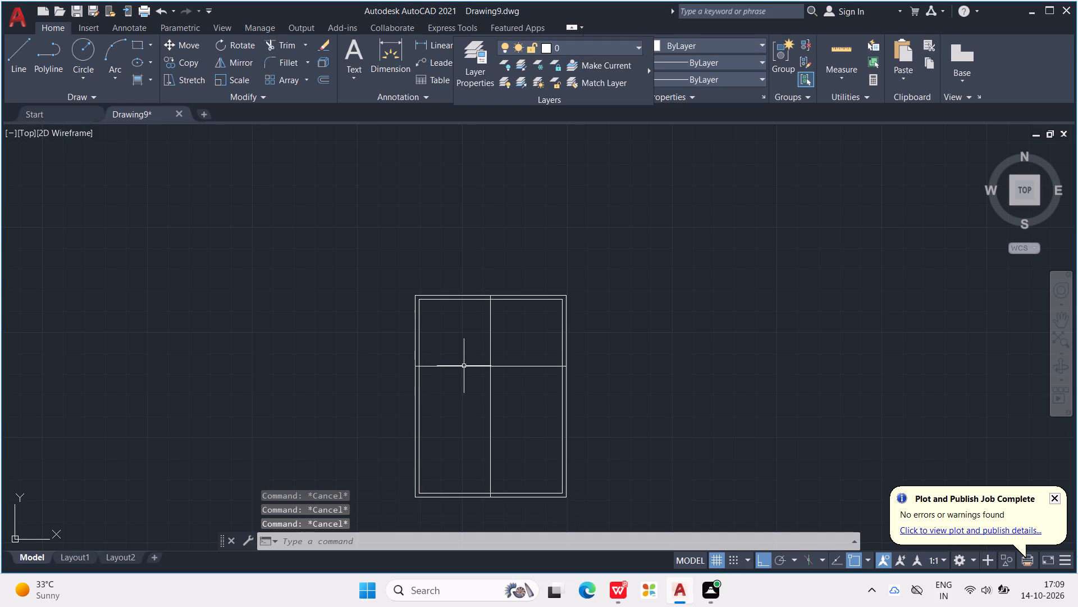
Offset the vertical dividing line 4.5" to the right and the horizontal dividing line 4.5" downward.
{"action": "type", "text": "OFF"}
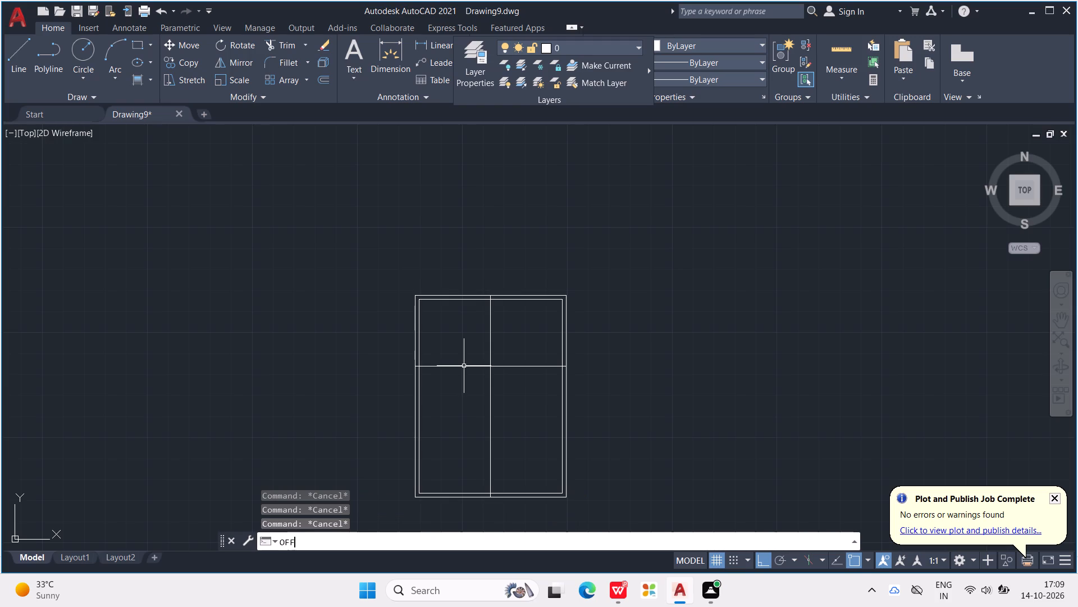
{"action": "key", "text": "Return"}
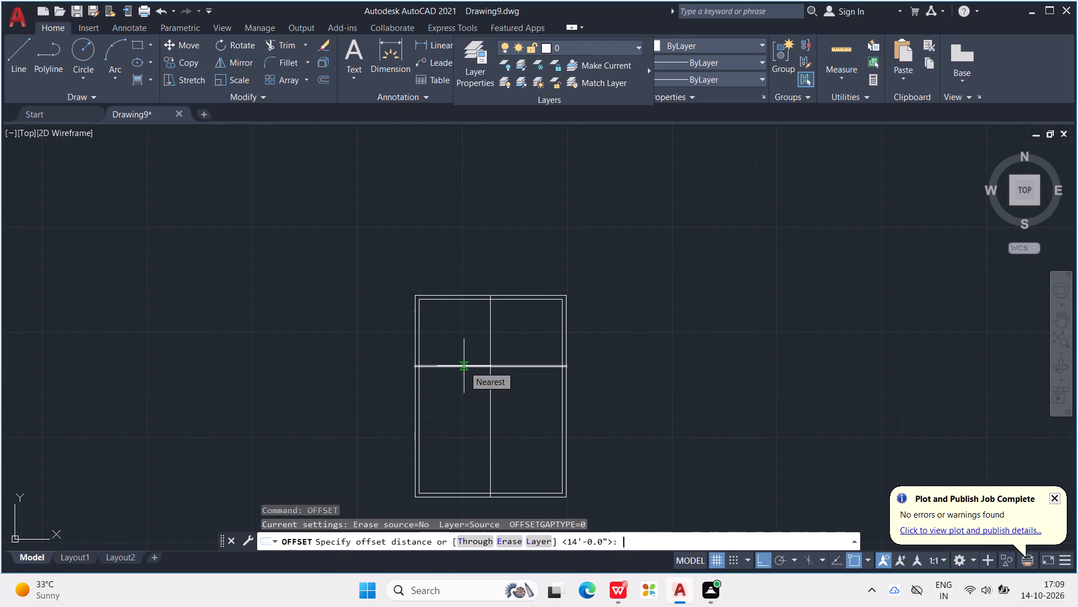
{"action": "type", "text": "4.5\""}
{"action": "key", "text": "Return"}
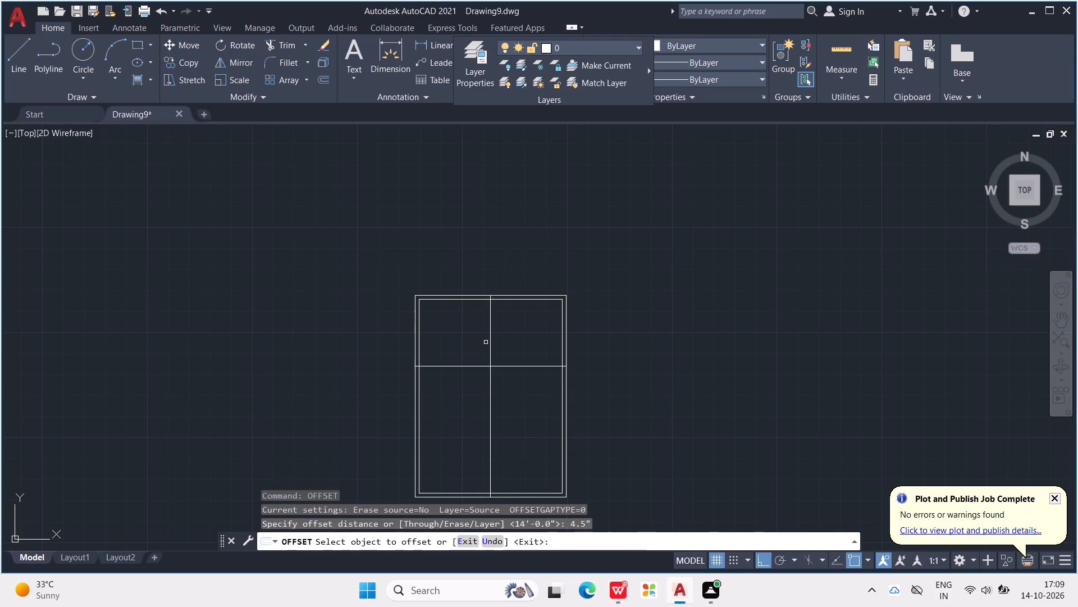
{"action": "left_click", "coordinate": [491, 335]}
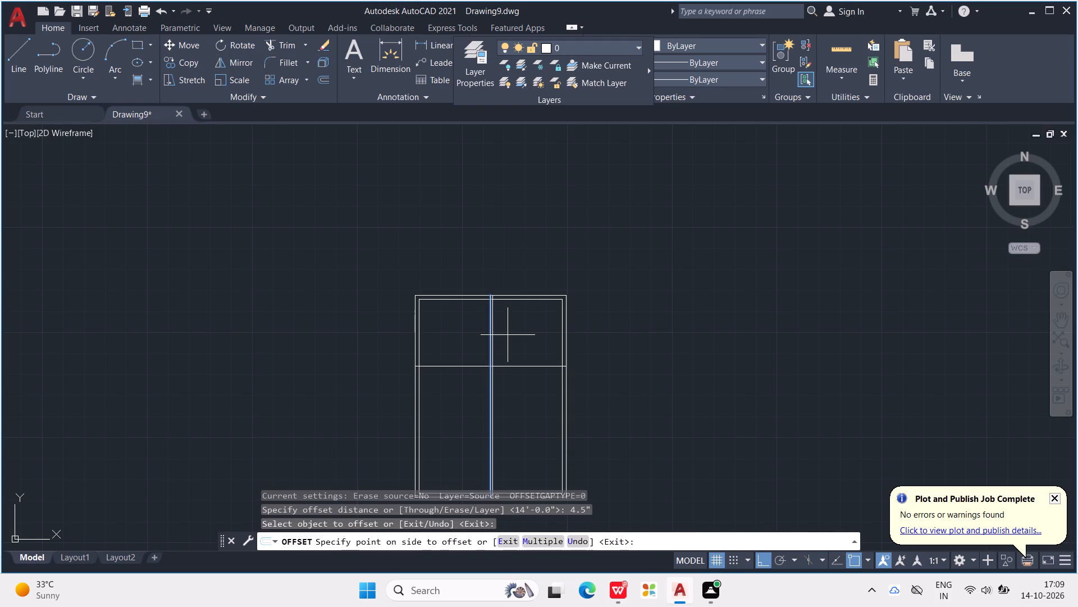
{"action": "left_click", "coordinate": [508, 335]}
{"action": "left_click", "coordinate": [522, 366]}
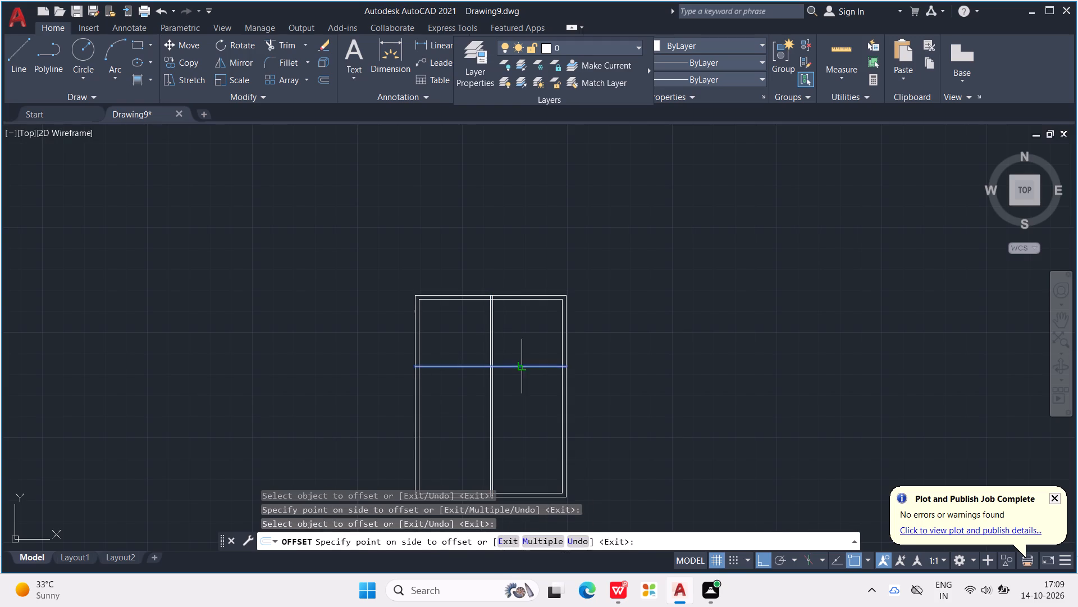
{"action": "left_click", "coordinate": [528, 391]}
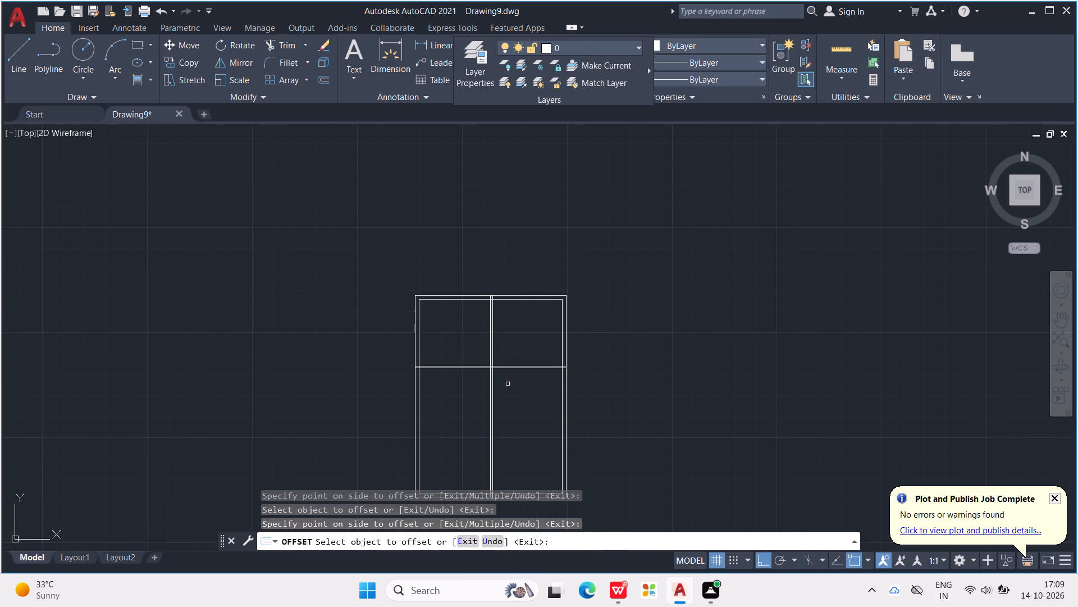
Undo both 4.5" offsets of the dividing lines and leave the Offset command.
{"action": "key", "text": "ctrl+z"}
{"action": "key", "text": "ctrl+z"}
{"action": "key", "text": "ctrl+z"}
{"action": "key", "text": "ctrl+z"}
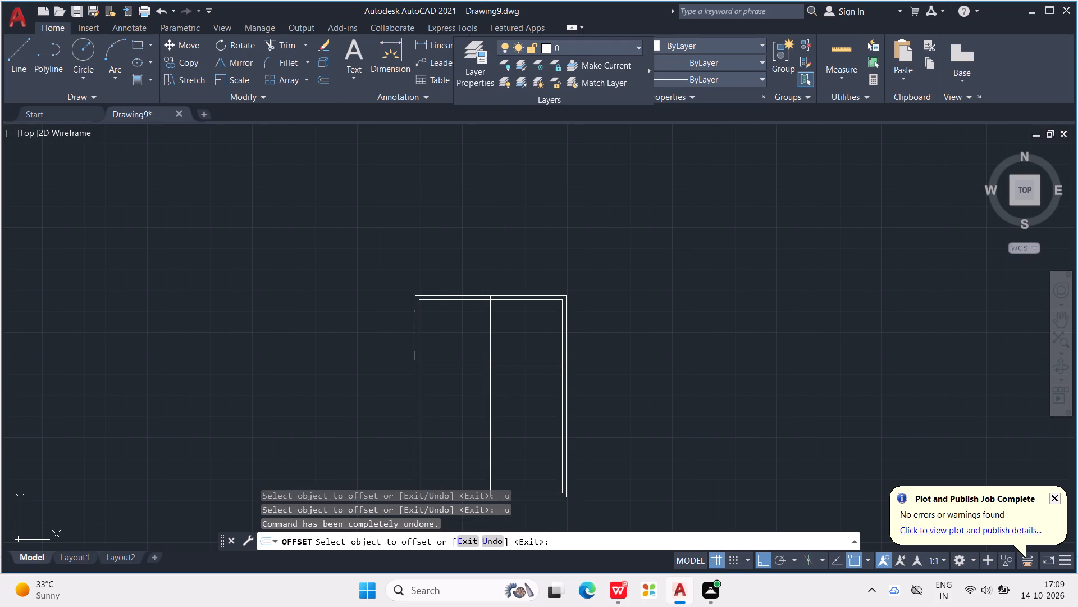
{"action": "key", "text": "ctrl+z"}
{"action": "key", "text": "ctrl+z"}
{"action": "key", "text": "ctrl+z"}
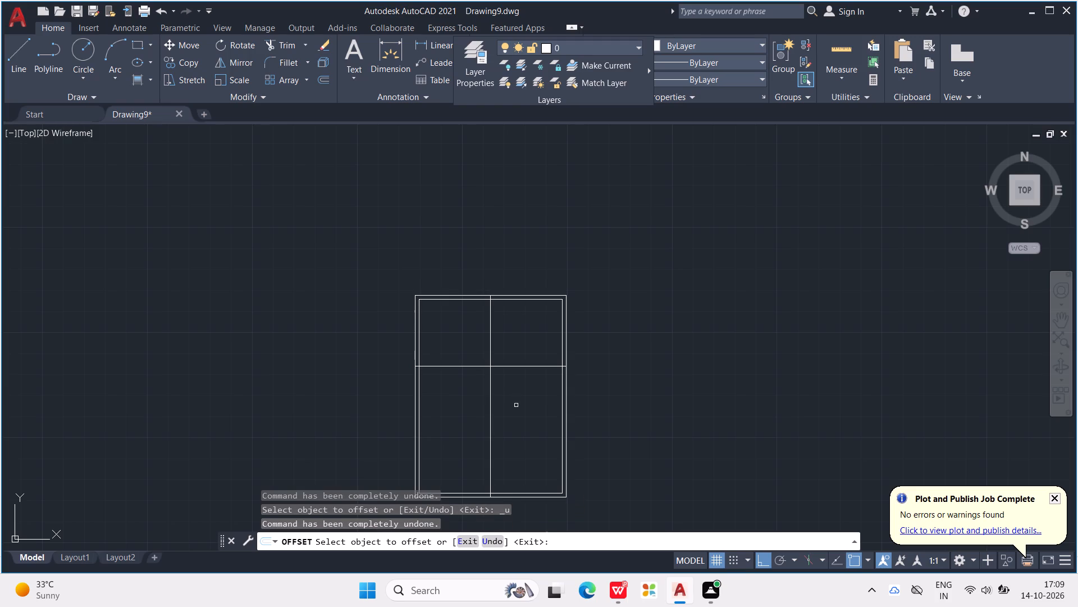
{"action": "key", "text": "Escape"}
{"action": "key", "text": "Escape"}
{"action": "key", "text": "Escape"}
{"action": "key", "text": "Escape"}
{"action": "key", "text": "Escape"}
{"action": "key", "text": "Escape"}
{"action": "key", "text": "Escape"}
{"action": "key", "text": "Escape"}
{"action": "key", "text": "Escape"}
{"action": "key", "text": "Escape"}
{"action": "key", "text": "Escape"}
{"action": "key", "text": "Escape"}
Undo the 15' and 14' offsets so both dividing lines are removed from inside the outer walls.
{"action": "key", "text": "ctrl+z"}
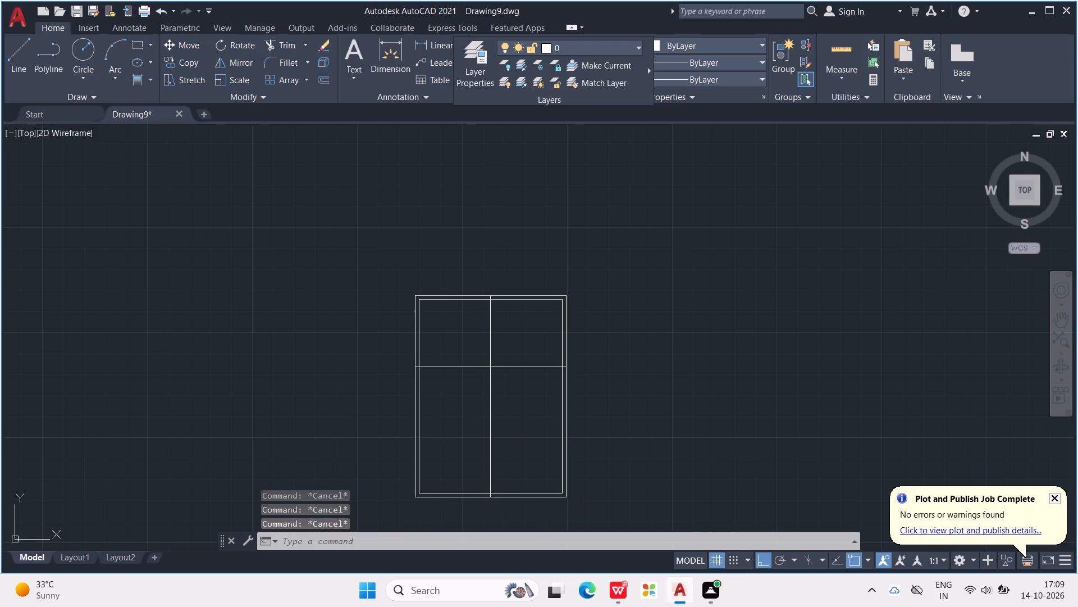
{"action": "key", "text": "ctrl+z"}
{"action": "key", "text": "ctrl+z"}
{"action": "key", "text": "Escape"}
{"action": "key", "text": "Escape"}
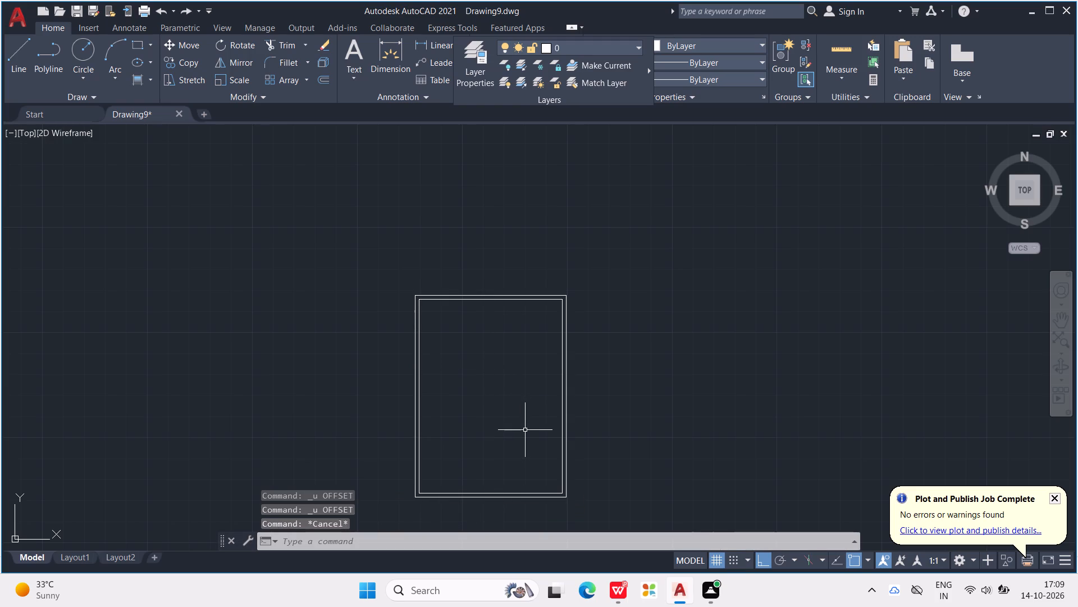
{"action": "key", "text": "Escape"}
{"action": "key", "text": "Escape"}
{"action": "key", "text": "Escape"}
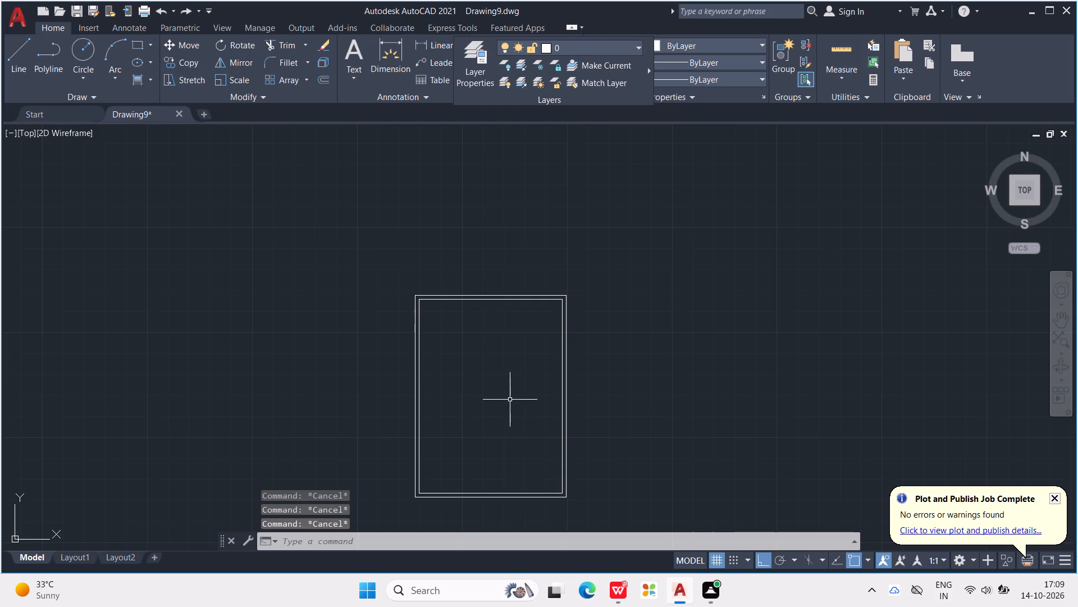
{"action": "key", "text": "Escape"}
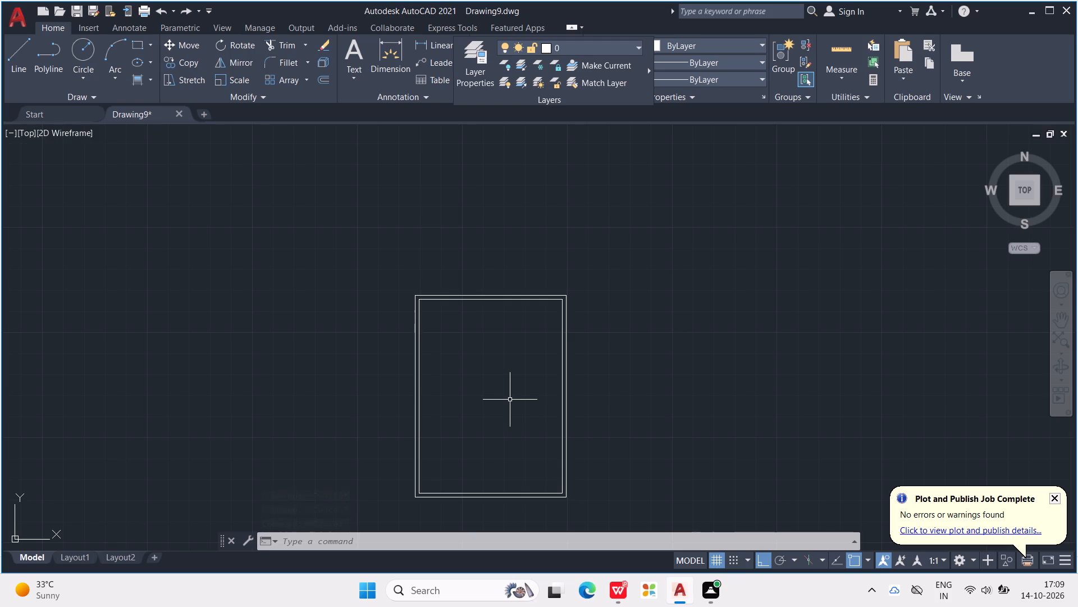
Offset the inner face line of the left outer wall 15' to the right as a vertical dividing line.
{"action": "type", "text": "OFF"}
{"action": "key", "text": "Return"}
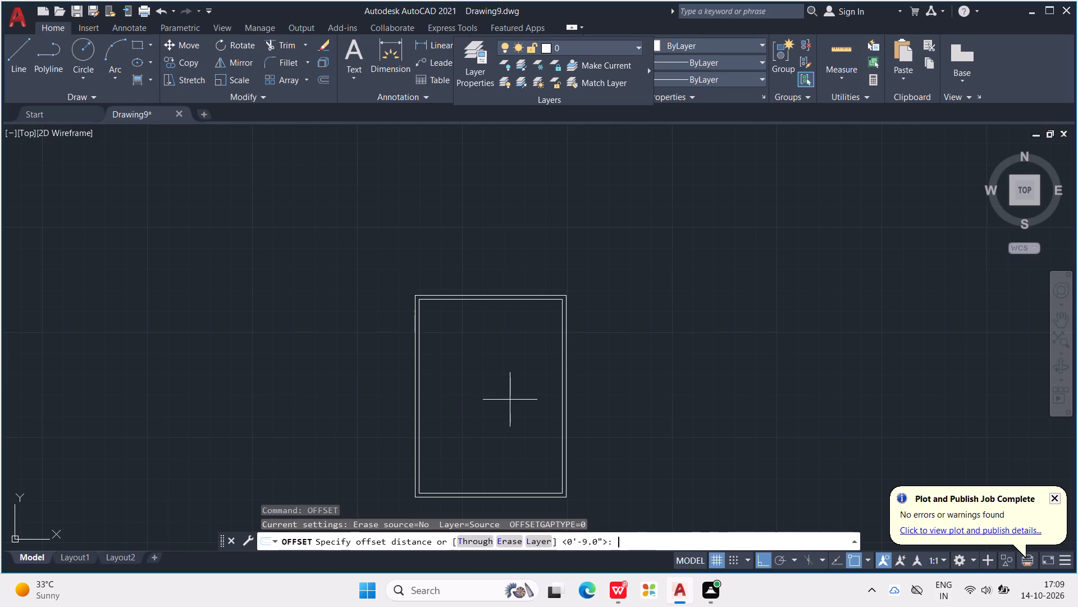
{"action": "type", "text": "15'"}
{"action": "key", "text": "Return"}
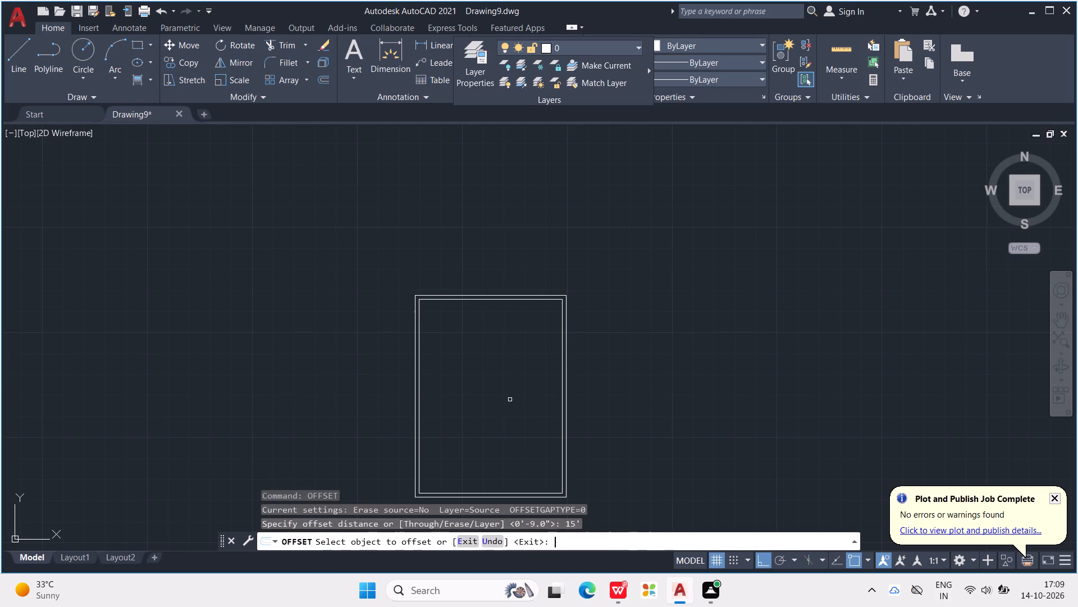
{"action": "left_click", "coordinate": [418, 339]}
{"action": "left_click", "coordinate": [508, 347]}
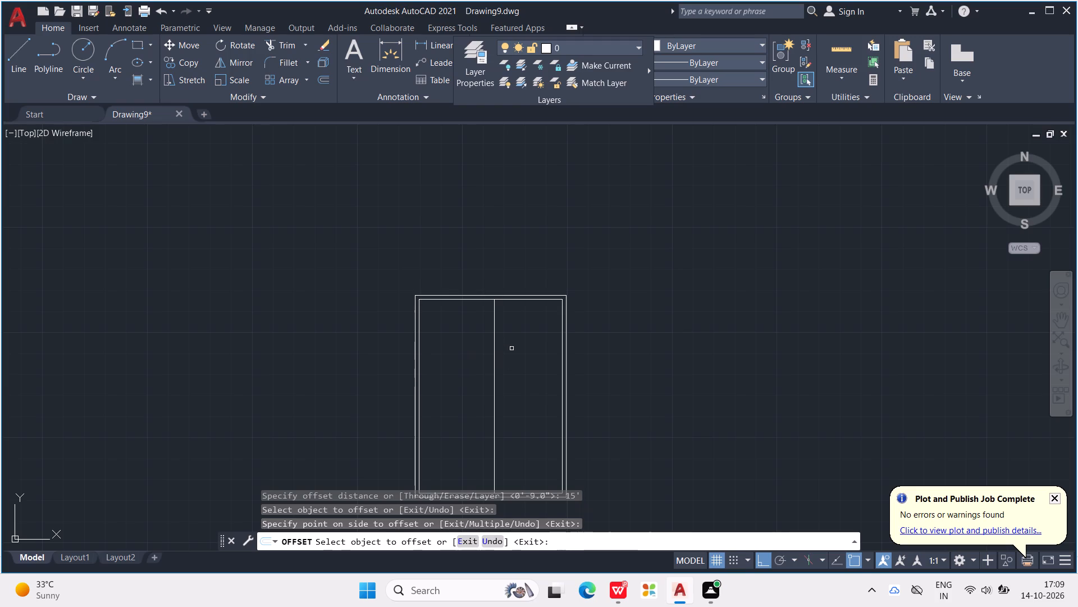
{"action": "key", "text": "Escape"}
{"action": "key", "text": "Escape"}
{"action": "key", "text": "Escape"}
{"action": "key", "text": "Escape"}
{"action": "key", "text": "Escape"}
{"action": "key", "text": "Escape"}
{"action": "key", "text": "Escape"}
{"action": "key", "text": "Escape"}
{"action": "key", "text": "Escape"}
{"action": "key", "text": "Escape"}
{"action": "key", "text": "Escape"}
{"action": "key", "text": "Escape"}
{"action": "key", "text": "Escape"}
{"action": "key", "text": "Escape"}
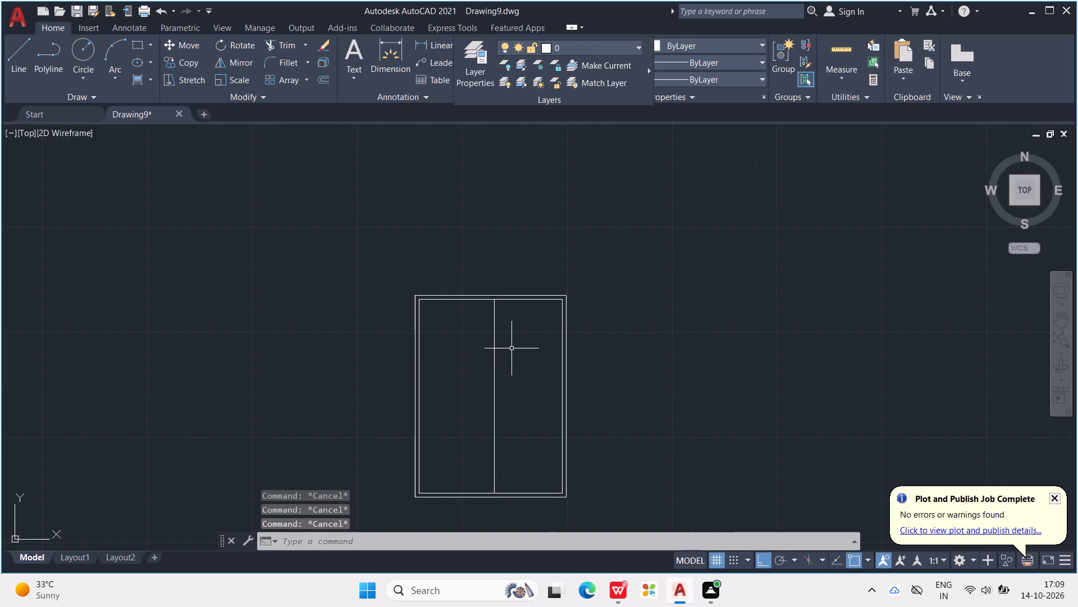
Offset the inner face line of the top outer wall 14' downward as a horizontal dividing line.
{"action": "type", "text": "OFF"}
{"action": "key", "text": "Return"}
{"action": "type", "text": "14'"}
{"action": "key", "text": "Return"}
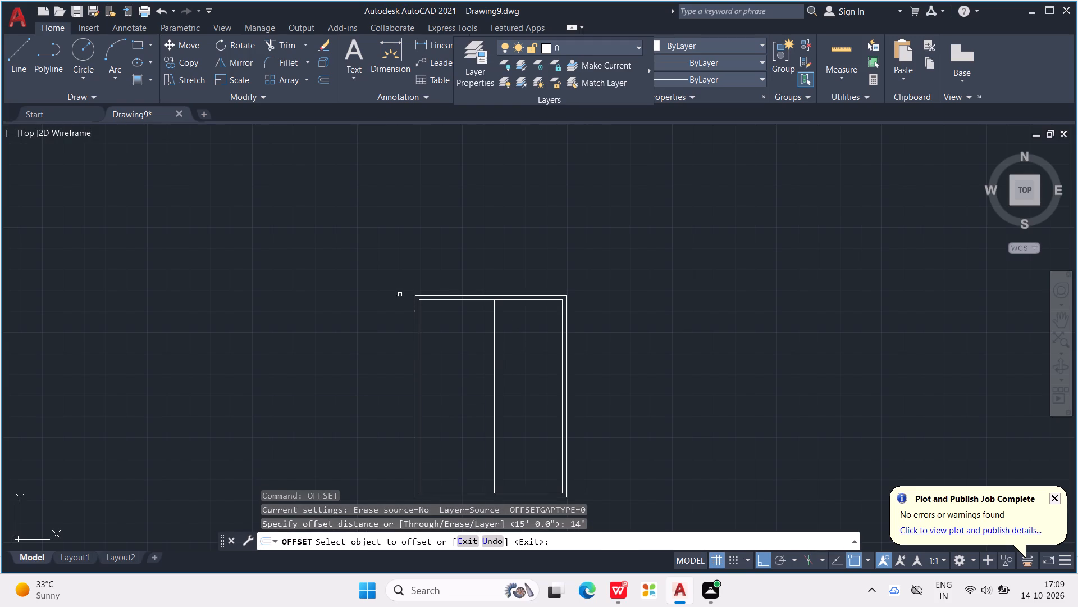
{"action": "left_click", "coordinate": [459, 298]}
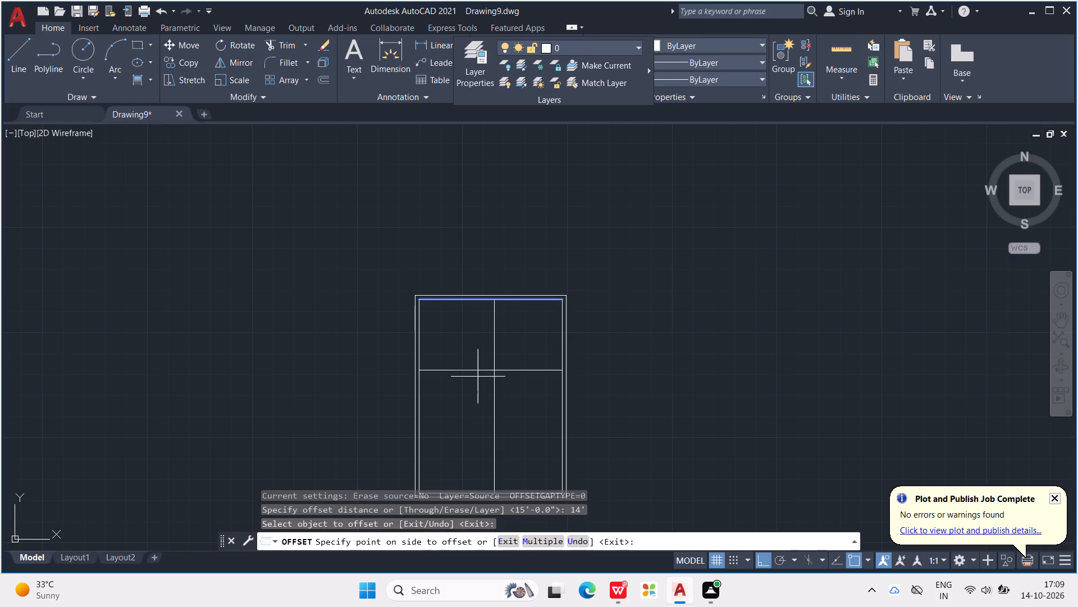
{"action": "left_click", "coordinate": [478, 378]}
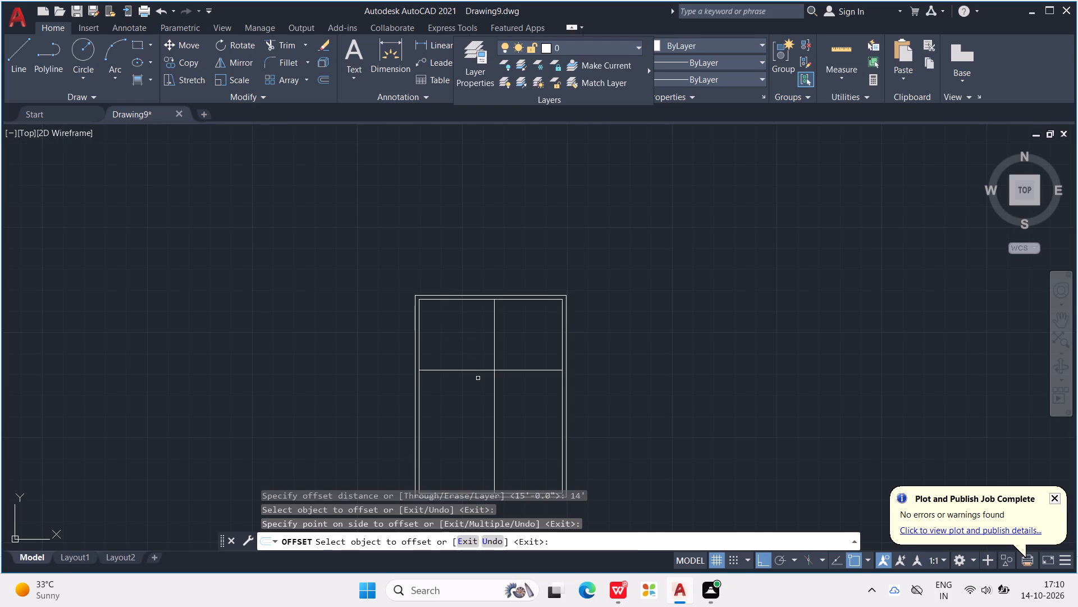
{"action": "key", "text": "Escape"}
{"action": "key", "text": "Escape"}
{"action": "key", "text": "Escape"}
{"action": "key", "text": "Escape"}
{"action": "key", "text": "Escape"}
{"action": "key", "text": "Escape"}
{"action": "key", "text": "Escape"}
{"action": "key", "text": "Escape"}
{"action": "key", "text": "Escape"}
{"action": "key", "text": "Escape"}
{"action": "key", "text": "Escape"}
{"action": "key", "text": "Escape"}
{"action": "key", "text": "Escape"}
{"action": "key", "text": "Escape"}
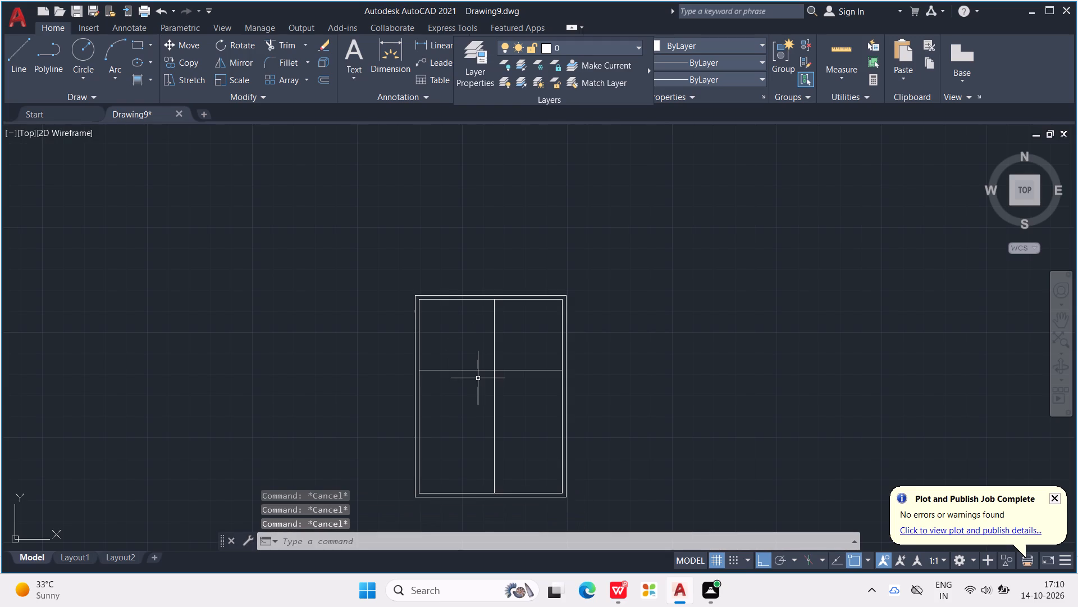
Offset the vertical dividing line 4.5" to the left and the horizontal dividing line 4.5" upward to form partition walls.
{"action": "type", "text": "OFF"}
{"action": "key", "text": "Return"}
{"action": "type", "text": "4.5\""}
{"action": "key", "text": "Return"}
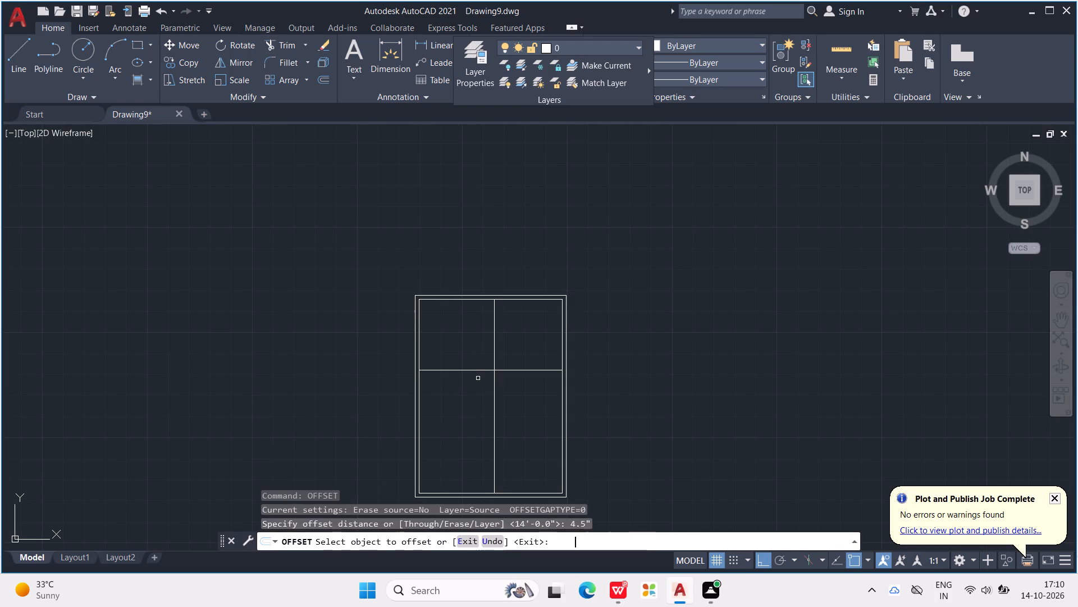
{"action": "left_click", "coordinate": [496, 318]}
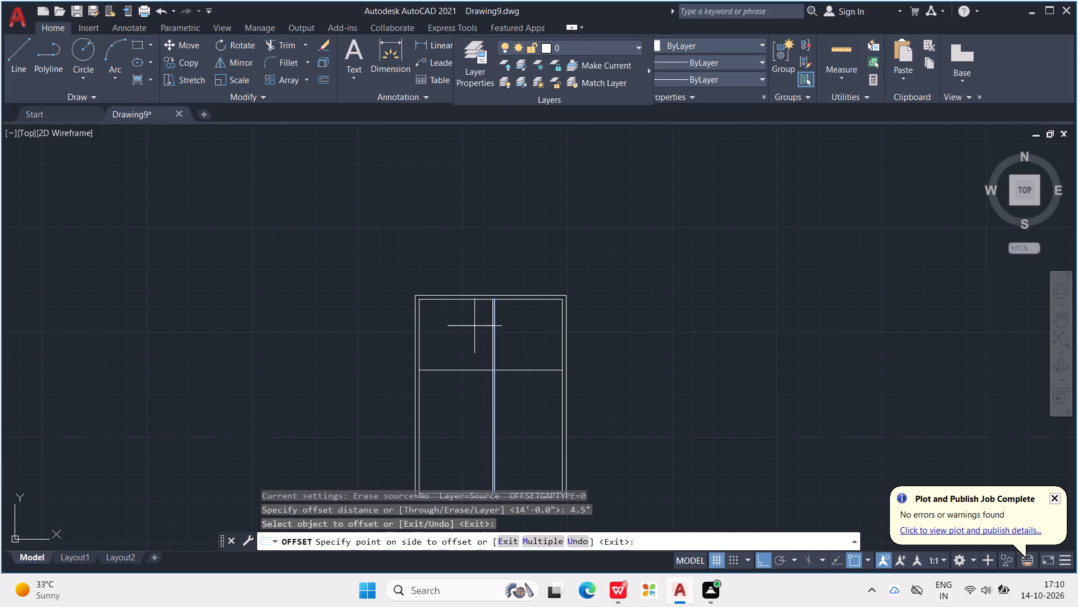
{"action": "left_click", "coordinate": [472, 327]}
{"action": "left_click", "coordinate": [473, 370]}
{"action": "left_click", "coordinate": [462, 346]}
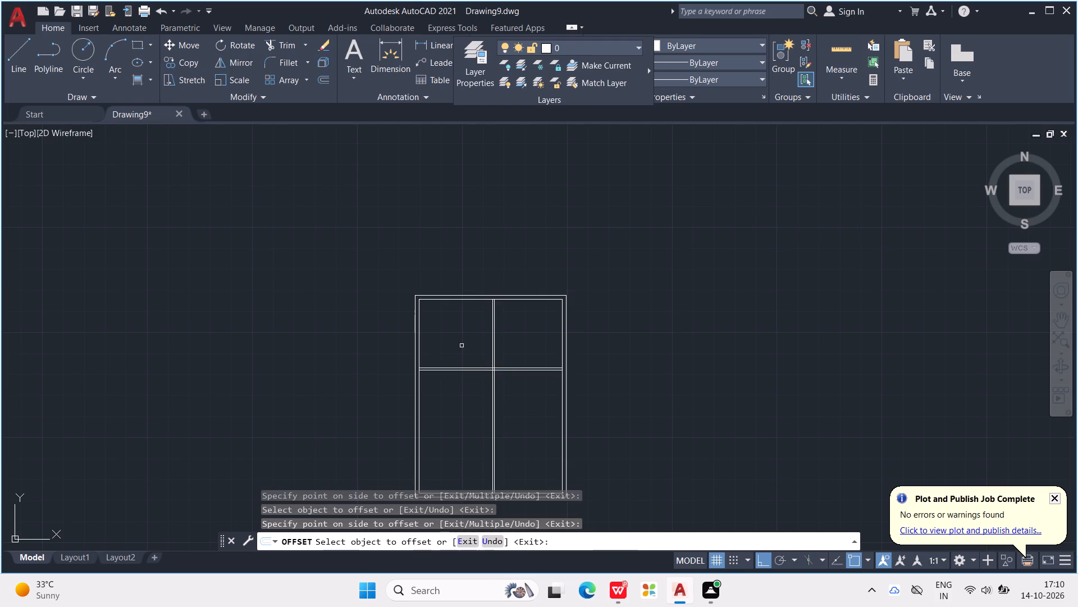
{"action": "scroll", "coordinate": [556, 319], "scroll_direction": "up", "scroll_amount": 2}
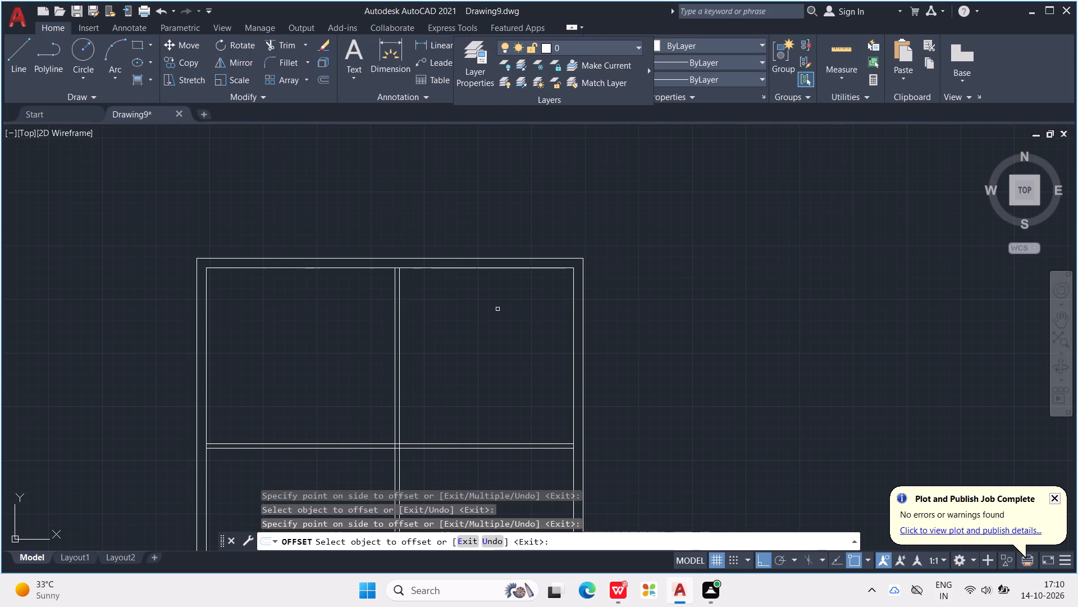
{"action": "key", "text": "Escape"}
{"action": "key", "text": "Escape"}
{"action": "key", "text": "Escape"}
{"action": "key", "text": "Escape"}
{"action": "key", "text": "Escape"}
{"action": "key", "text": "Escape"}
{"action": "key", "text": "Escape"}
{"action": "key", "text": "Escape"}
{"action": "key", "text": "Escape"}
{"action": "key", "text": "Escape"}
{"action": "key", "text": "Escape"}
{"action": "key", "text": "Escape"}
{"action": "key", "text": "Escape"}
{"action": "key", "text": "Escape"}
{"action": "key", "text": "Escape"}
{"action": "key", "text": "Escape"}
{"action": "key", "text": "Escape"}
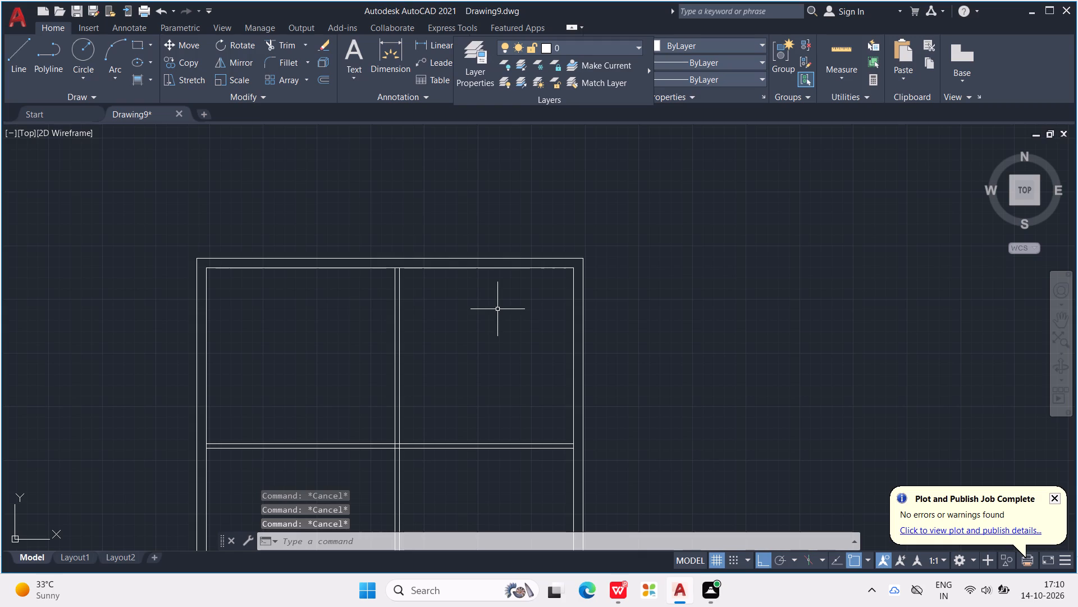
Draw a horizontal line about 1'-4.6" long across the vertical partition, just above the horizontal partition.
{"action": "key", "text": "l"}
{"action": "key", "text": "Return"}
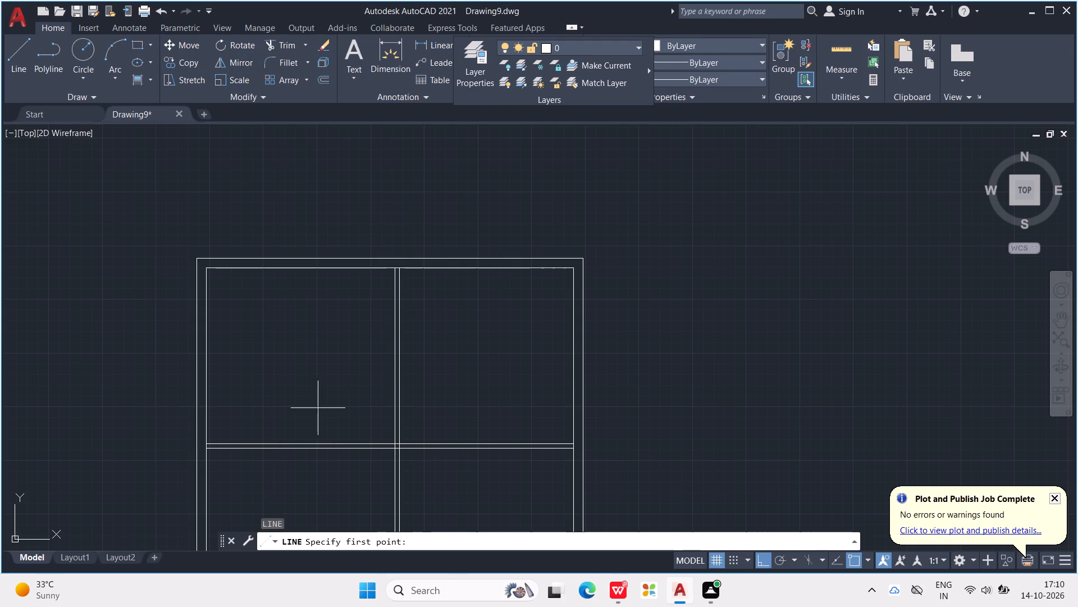
{"action": "middle_click_drag", "start_coordinate": [333, 402], "coordinate": [222, 387]}
{"action": "scroll", "coordinate": [295, 407], "scroll_direction": "up", "scroll_amount": 2}
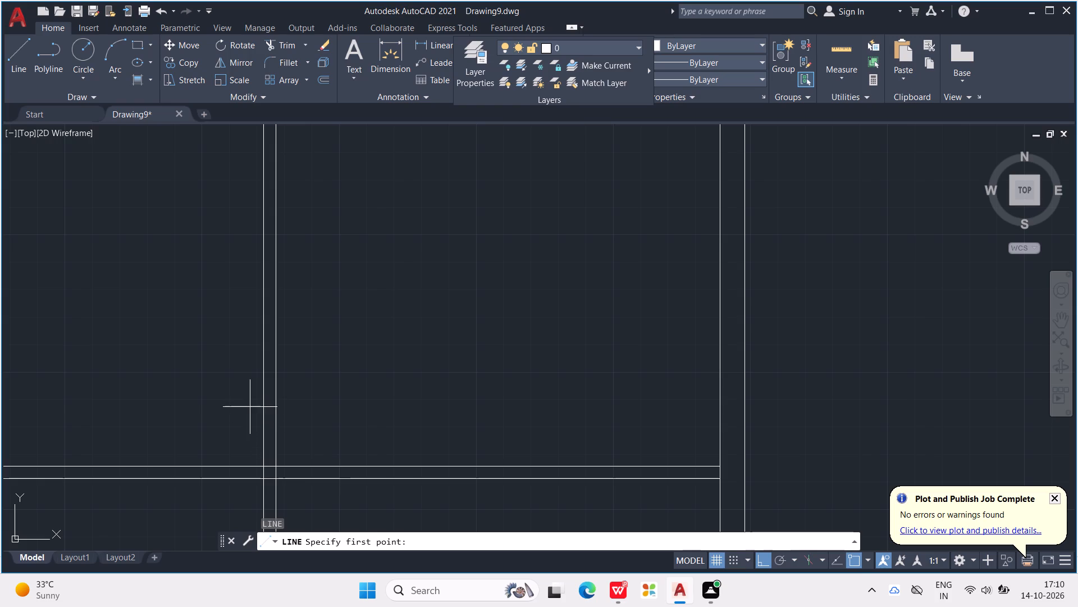
{"action": "left_click_drag", "start_coordinate": [249, 407], "coordinate": [273, 408]}
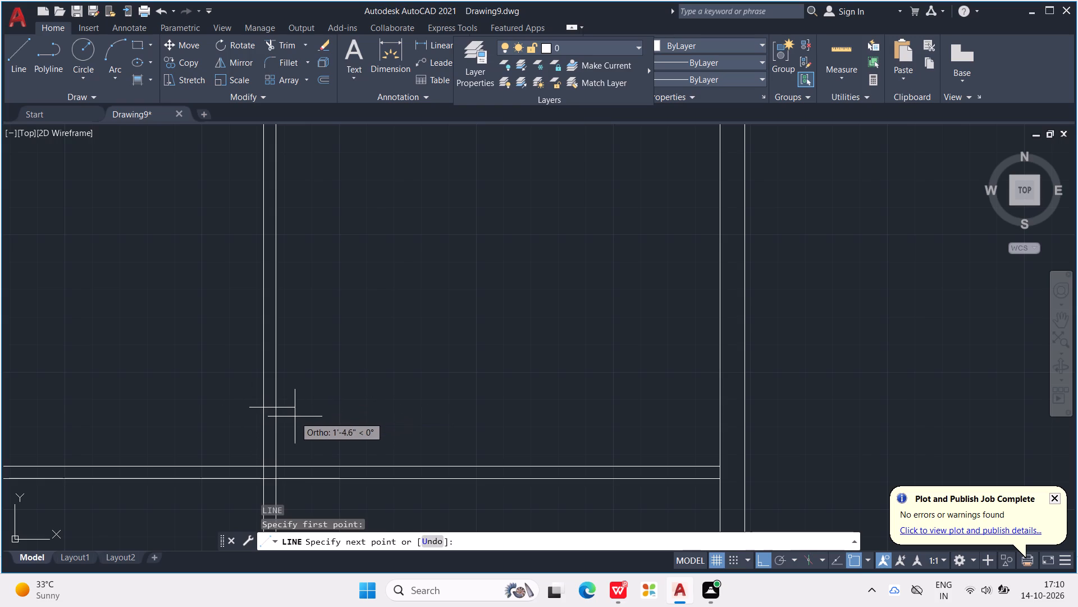
{"action": "left_click", "coordinate": [295, 416]}
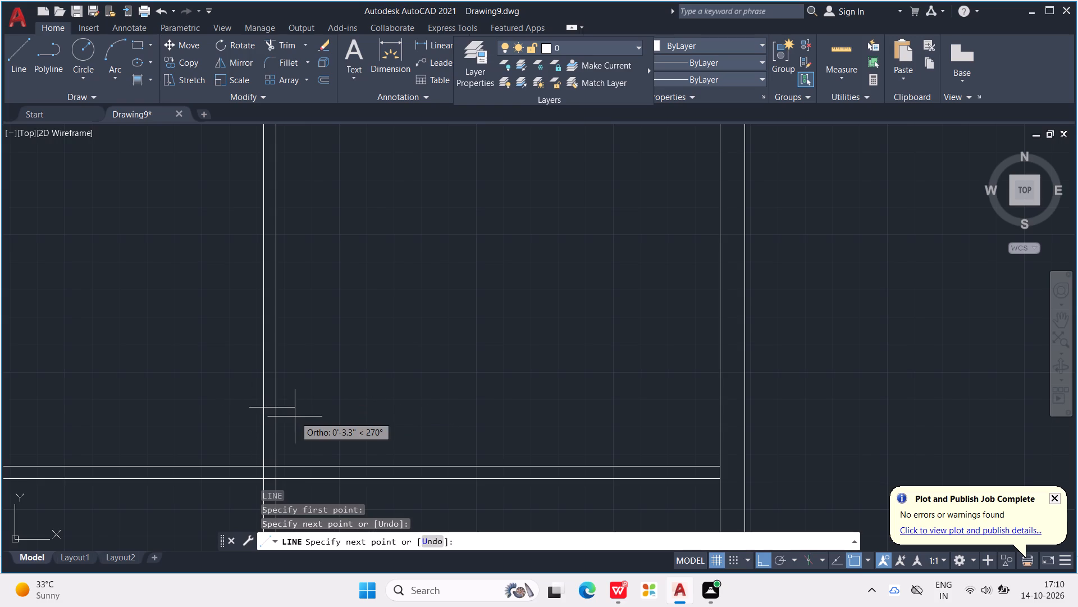
{"action": "scroll", "coordinate": [291, 422], "scroll_direction": "down", "scroll_amount": 3}
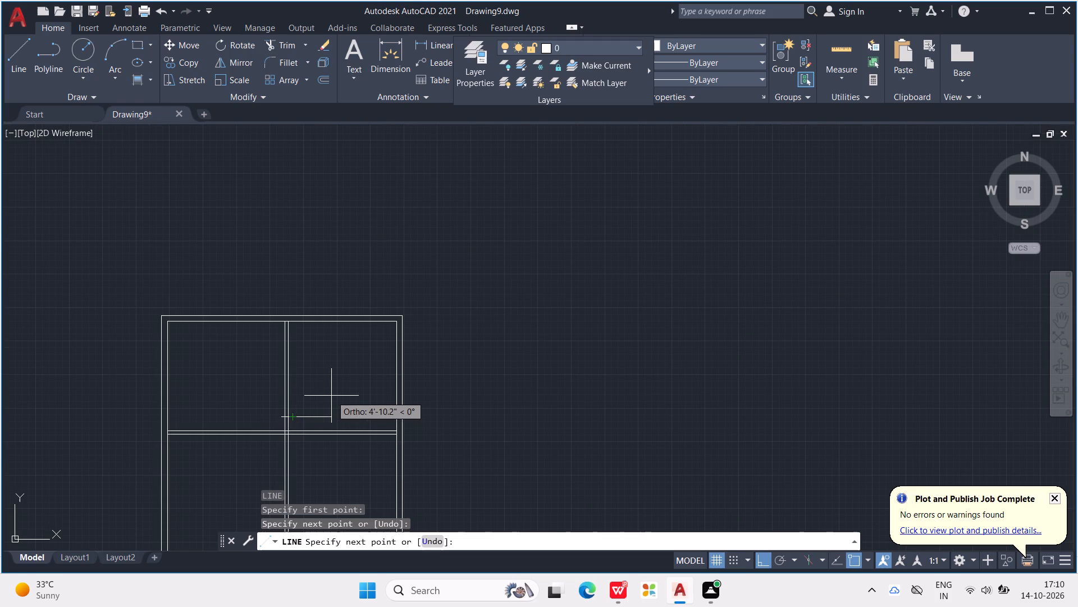
{"action": "key", "text": "Escape"}
{"action": "key", "text": "Escape"}
{"action": "key", "text": "Escape"}
{"action": "key", "text": "Escape"}
{"action": "key", "text": "Escape"}
Draw a 2' line up from the short horizontal line, just outside the vertical partition's left face, and continue it 1" to the left.
{"action": "key", "text": "l"}
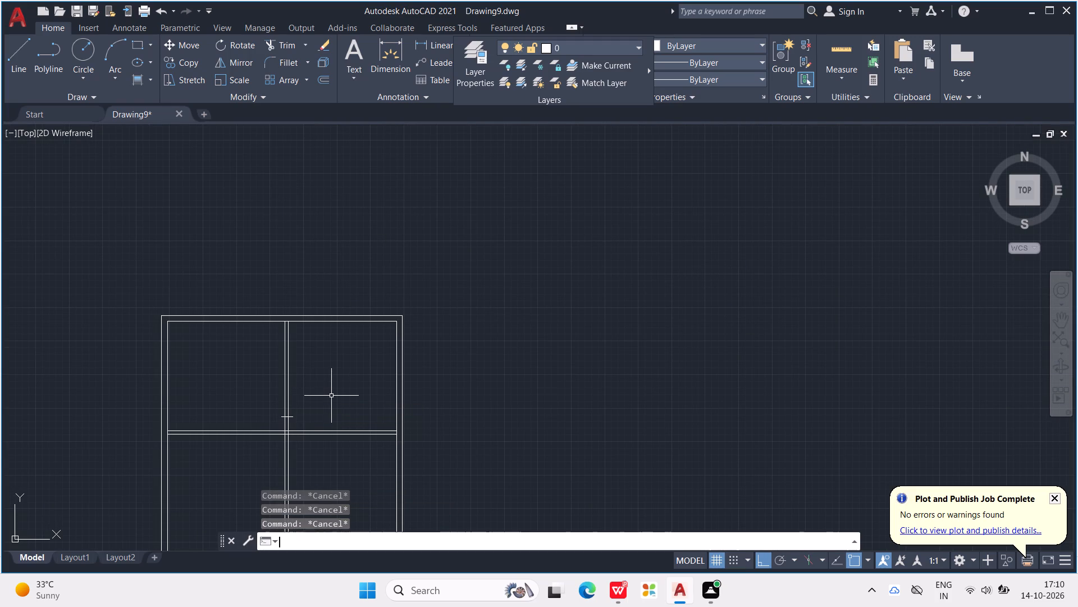
{"action": "key", "text": "Return"}
{"action": "scroll", "coordinate": [263, 414], "scroll_direction": "up", "scroll_amount": 3}
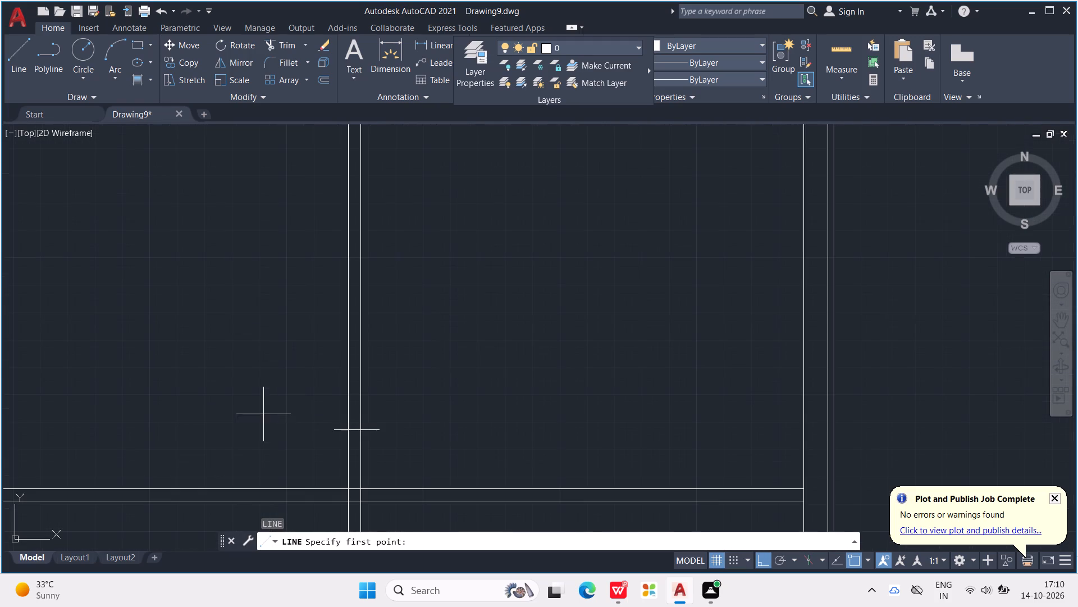
{"action": "scroll", "coordinate": [336, 431], "scroll_direction": "up", "scroll_amount": 3}
{"action": "left_click", "coordinate": [336, 431]}
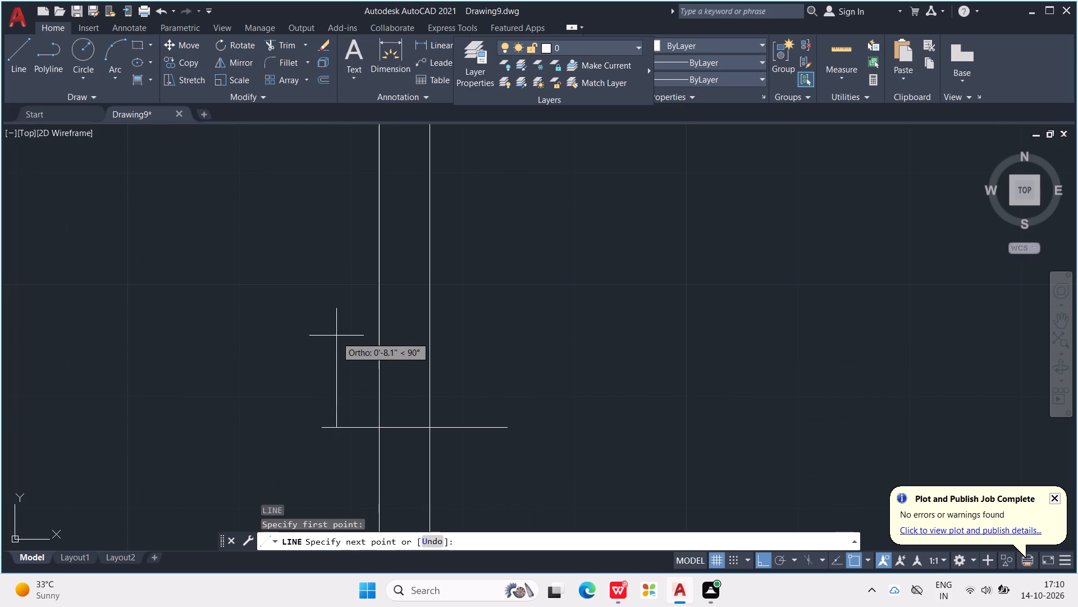
{"action": "type", "text": "2'"}
{"action": "key", "text": "Return"}
{"action": "scroll", "coordinate": [334, 338], "scroll_direction": "down", "scroll_amount": 3}
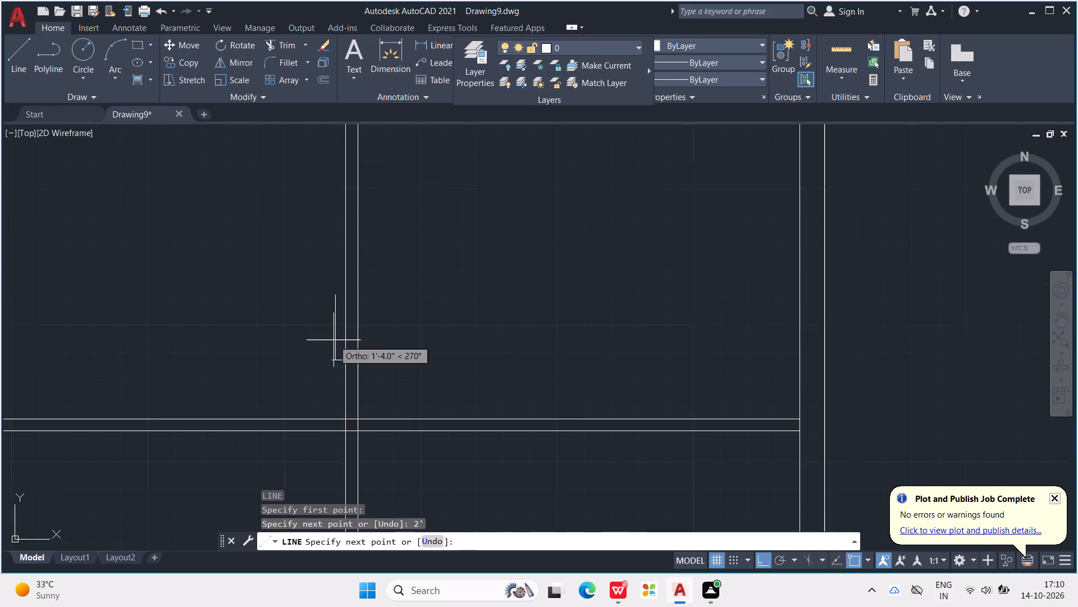
{"action": "scroll", "coordinate": [333, 342], "scroll_direction": "down", "scroll_amount": 1}
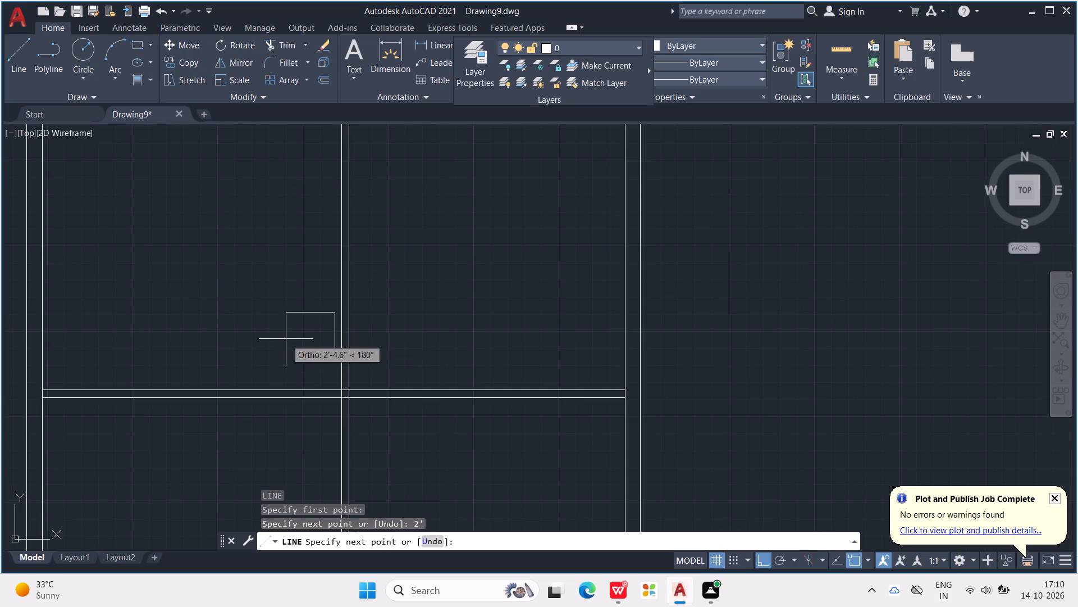
{"action": "type", "text": "1\""}
{"action": "key", "text": "Return"}
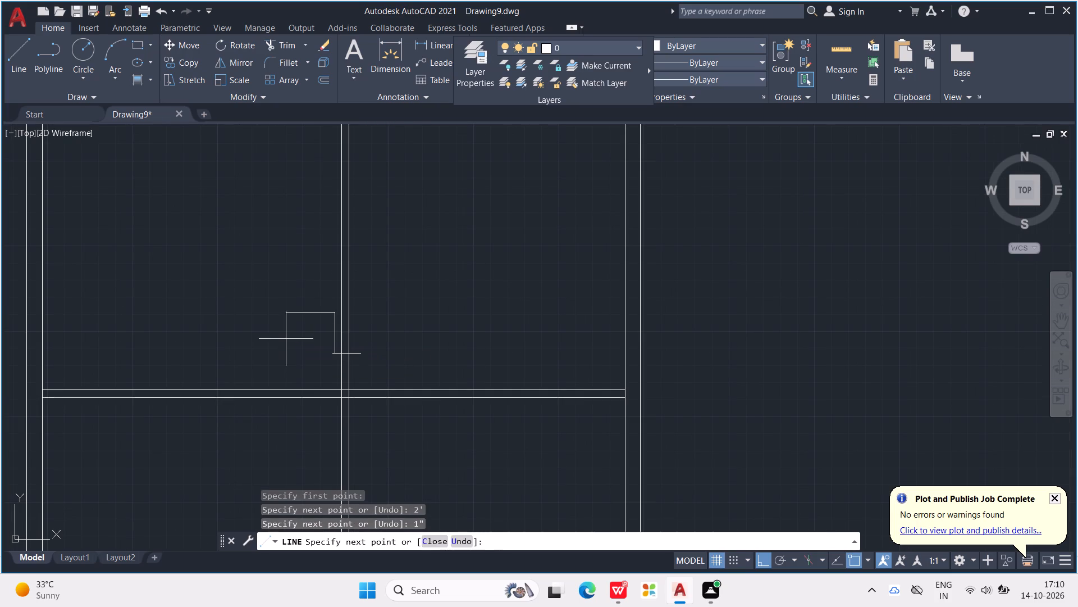
Continue the line 2' downward and back to its start point to complete the 1" wide strip beside the partition.
{"action": "type", "text": "2\""}
{"action": "key", "text": "BackSpace"}
{"action": "key", "text": "Return"}
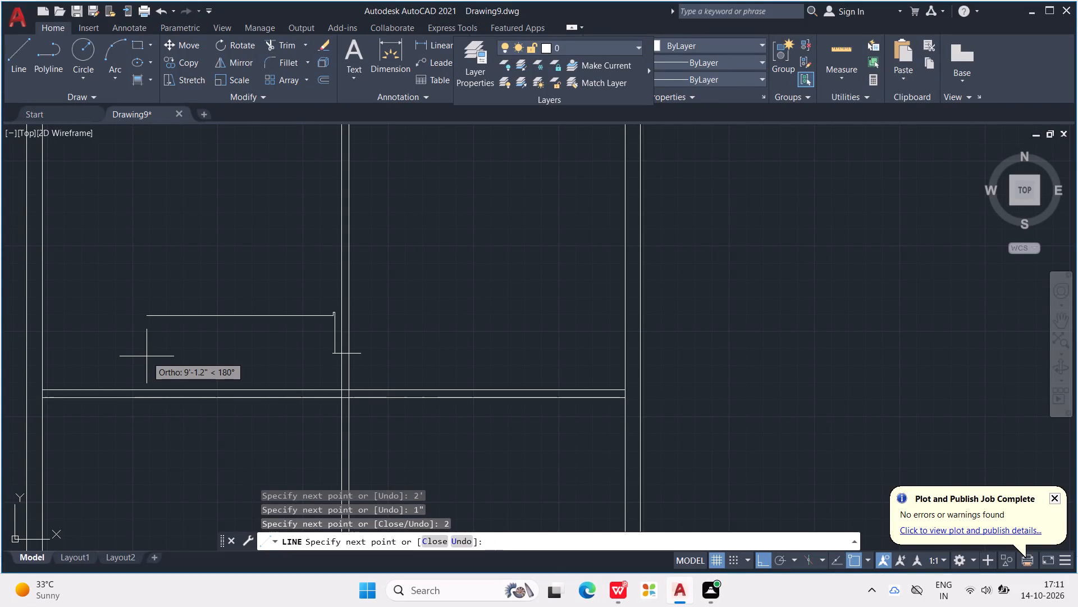
{"action": "key", "text": "ctrl+z"}
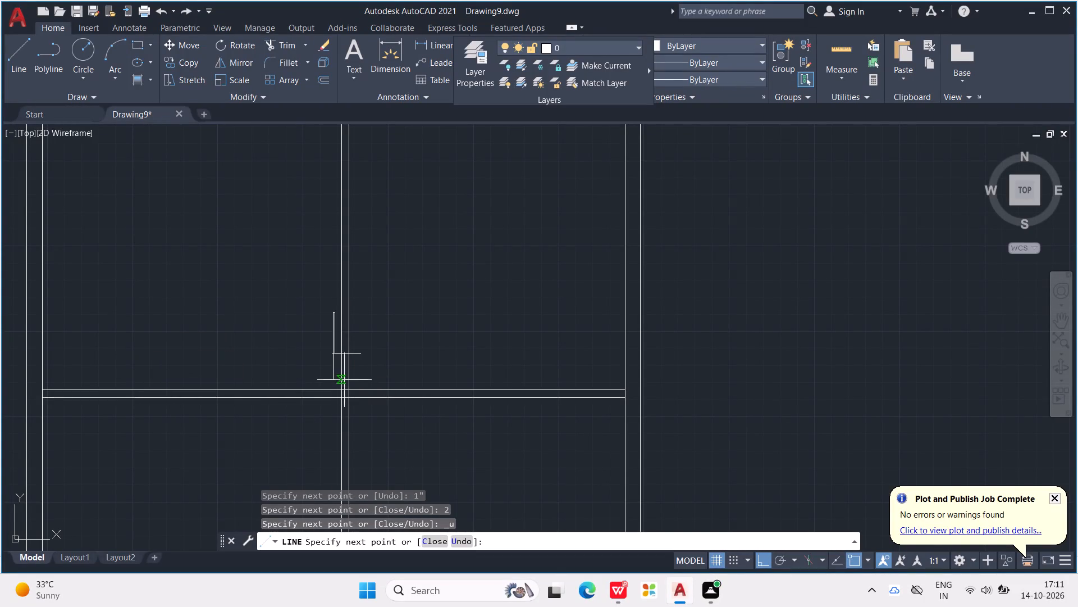
{"action": "type", "text": "2'"}
{"action": "key", "text": "Return"}
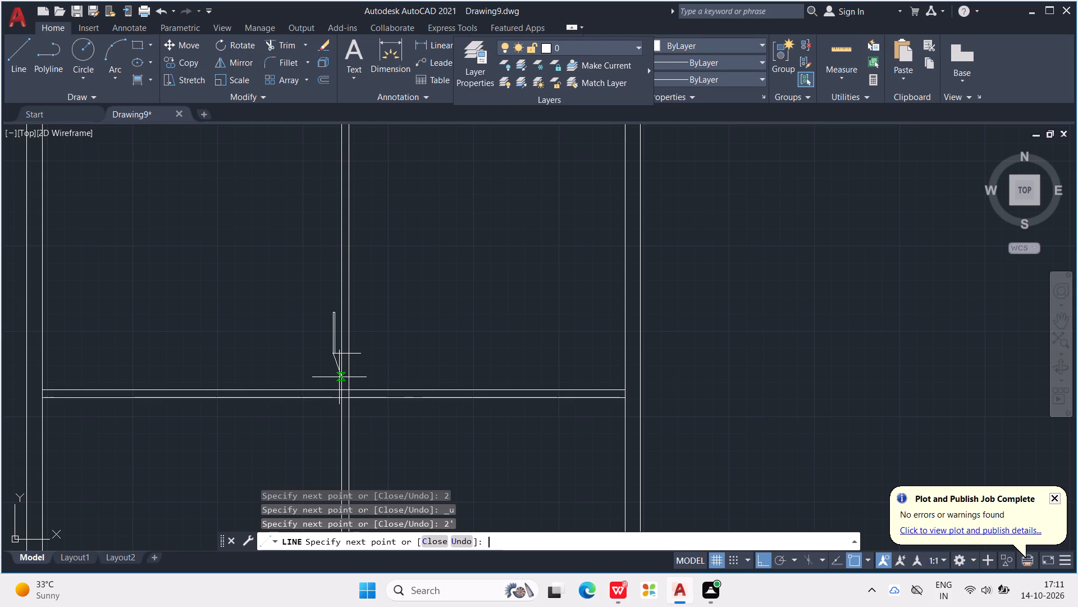
{"action": "scroll", "coordinate": [348, 325], "scroll_direction": "up", "scroll_amount": 1}
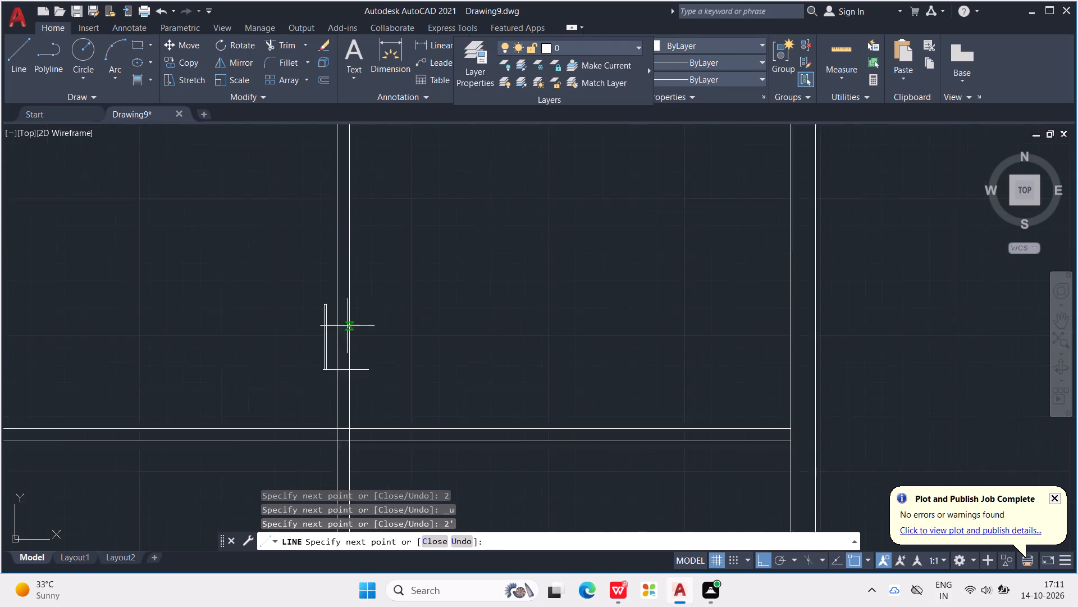
{"action": "scroll", "coordinate": [347, 326], "scroll_direction": "up", "scroll_amount": 1}
{"action": "scroll", "coordinate": [324, 405], "scroll_direction": "up", "scroll_amount": 4}
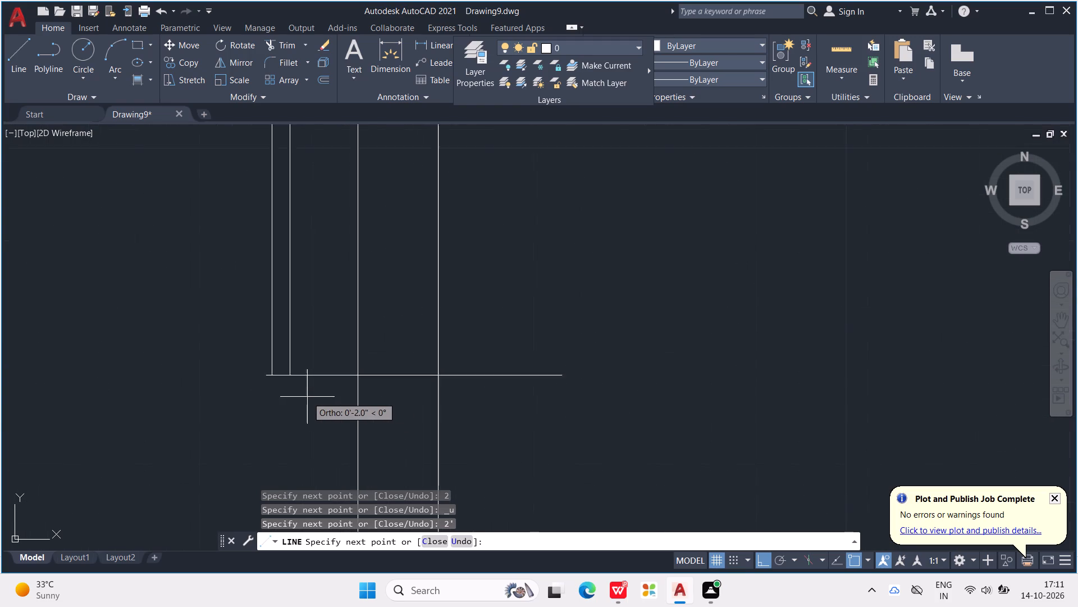
{"action": "left_click", "coordinate": [277, 365]}
{"action": "key", "text": "Escape"}
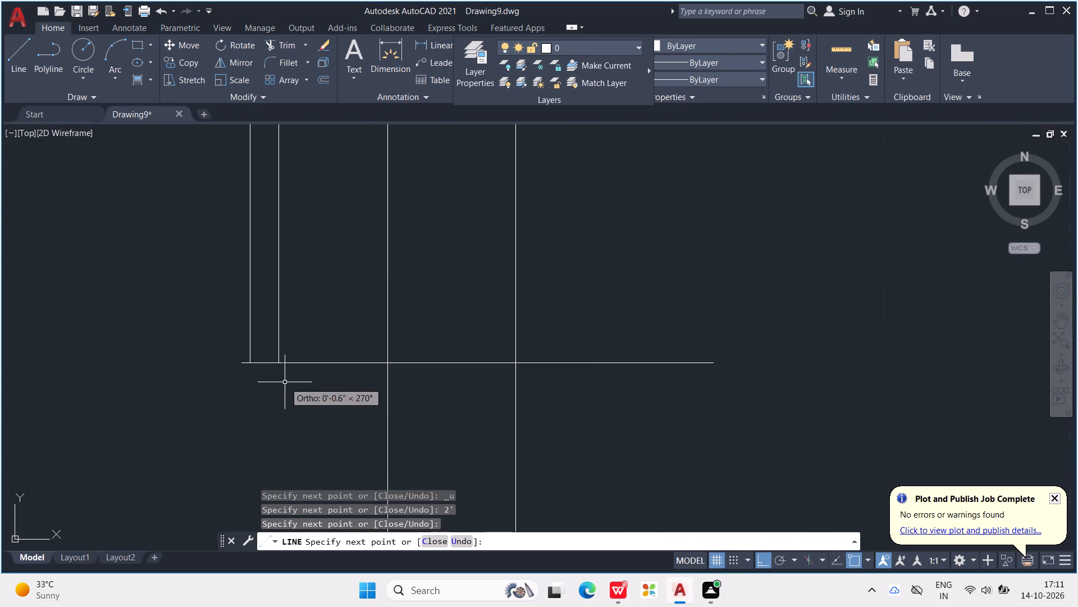
{"action": "key", "text": "Escape"}
{"action": "key", "text": "Escape"}
{"action": "key", "text": "Escape"}
{"action": "key", "text": "Escape"}
Trim the stub of the short horizontal line that projects left of the narrow strip.
{"action": "key", "text": "t"}
{"action": "key", "text": "r"}
{"action": "key", "text": "Return"}
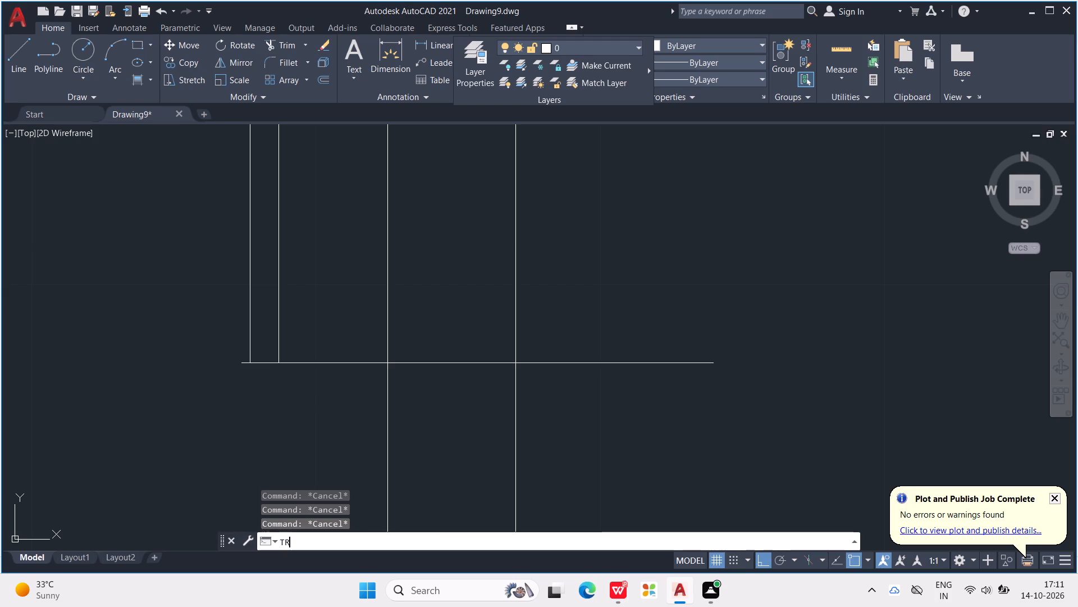
{"action": "left_click_drag", "start_coordinate": [237, 355], "coordinate": [241, 374]}
{"action": "left_click_drag", "start_coordinate": [244, 363], "coordinate": [243, 359]}
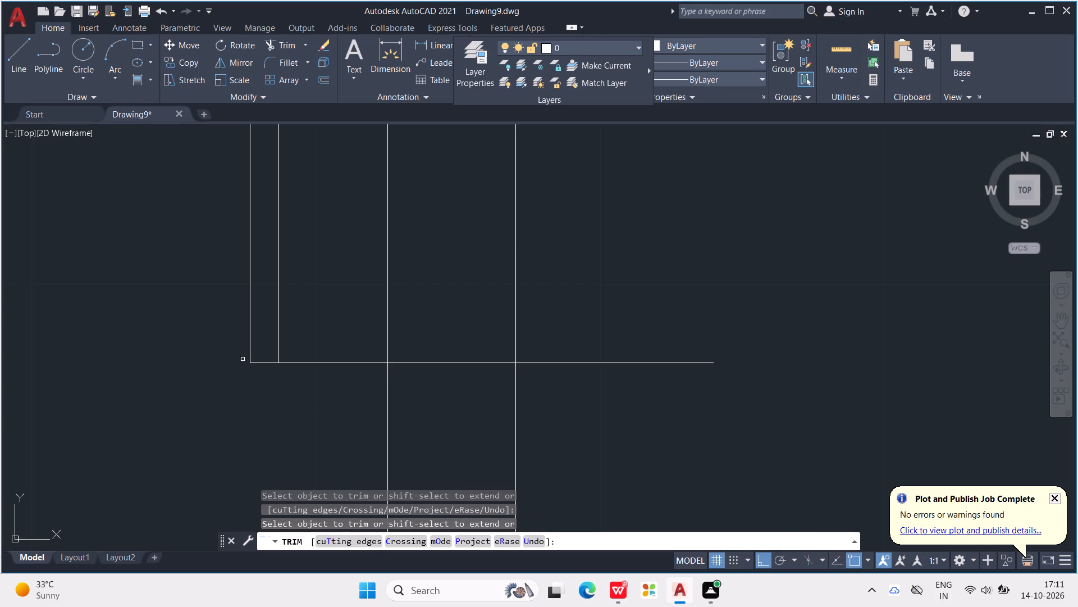
{"action": "left_click_drag", "start_coordinate": [243, 359], "coordinate": [239, 354]}
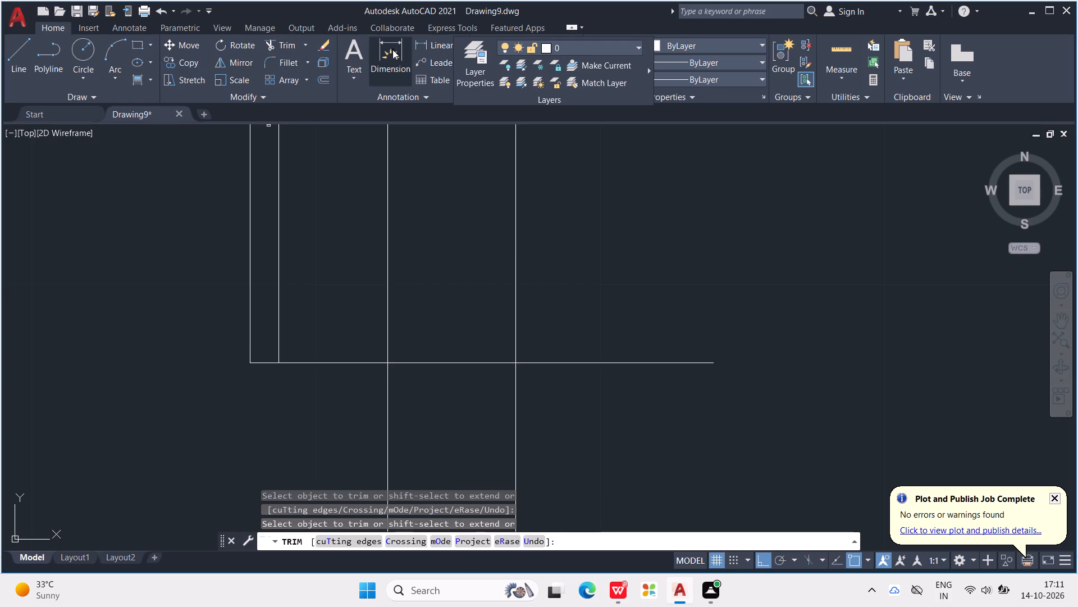
Measure the gap between the strip's right edge and the partition's left face with the Dimension tool, without placing a dimension.
{"action": "left_click", "coordinate": [392, 48]}
{"action": "left_click", "coordinate": [277, 360]}
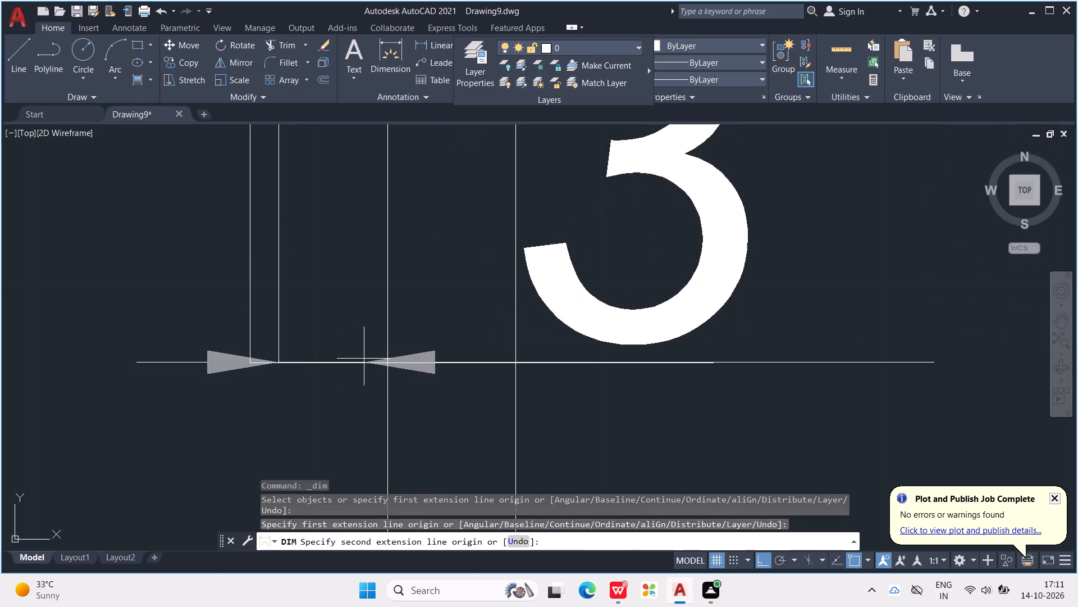
{"action": "left_click", "coordinate": [385, 361]}
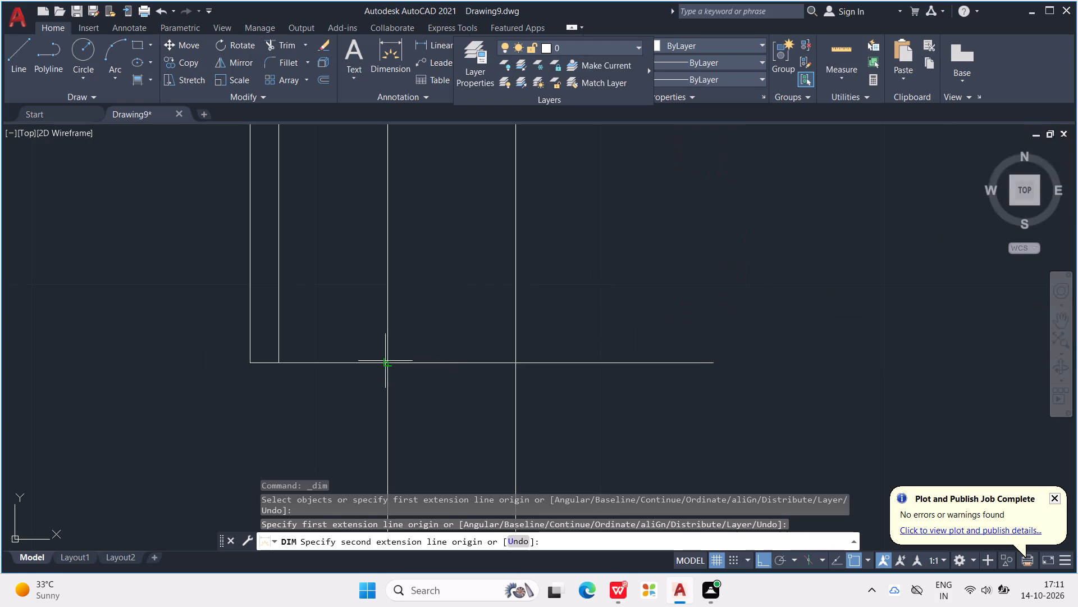
{"action": "scroll", "coordinate": [386, 339], "scroll_direction": "down", "scroll_amount": 4}
{"action": "scroll", "coordinate": [378, 343], "scroll_direction": "up", "scroll_amount": 1}
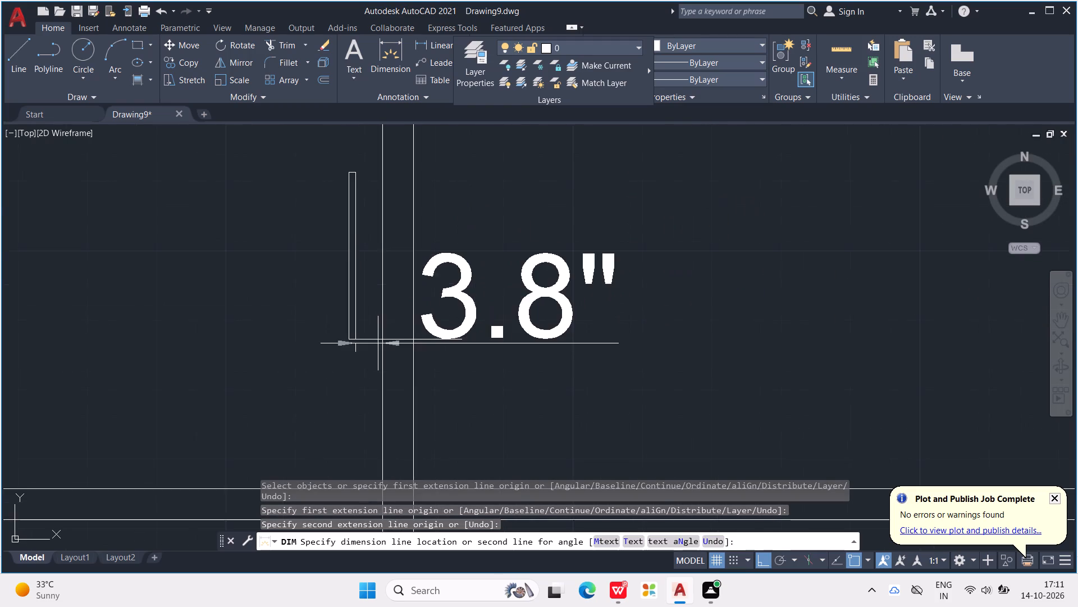
{"action": "scroll", "coordinate": [378, 343], "scroll_direction": "up", "scroll_amount": 3}
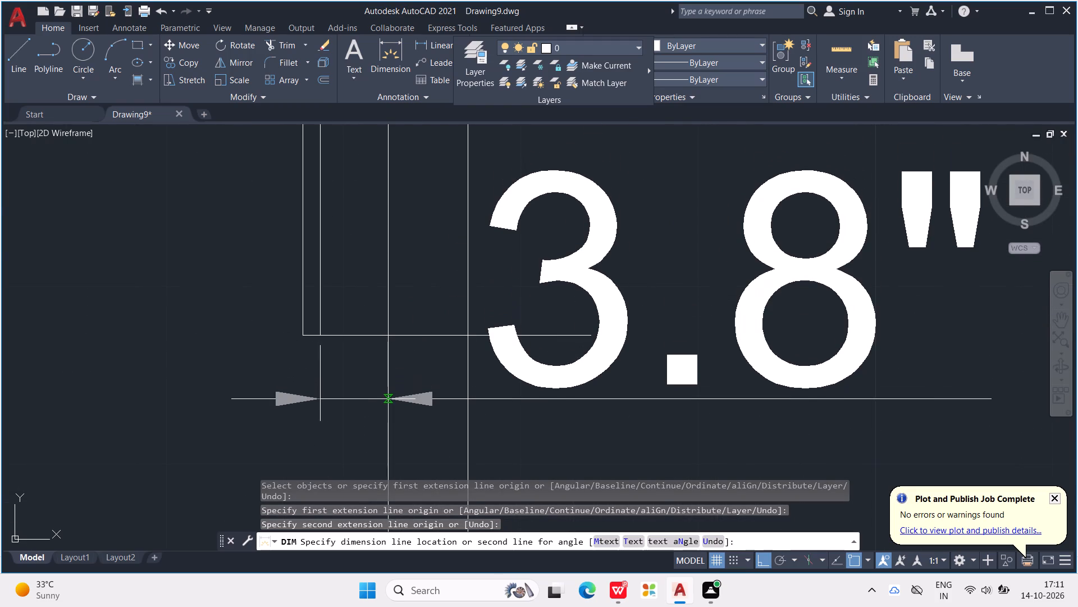
{"action": "key", "text": "Escape"}
{"action": "key", "text": "Escape"}
{"action": "key", "text": "Escape"}
{"action": "key", "text": "Escape"}
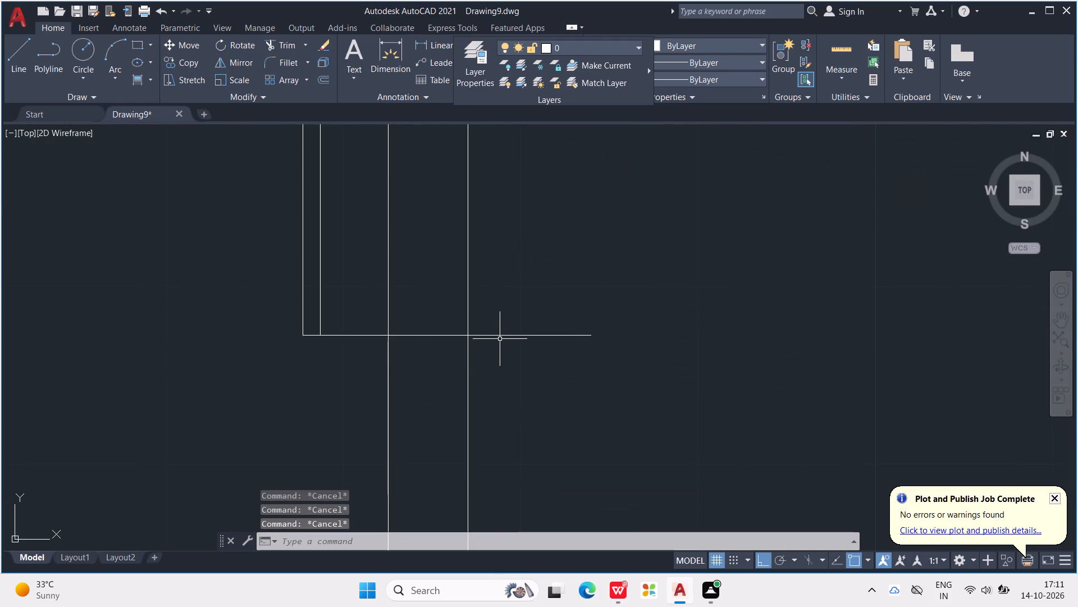
Trim the part of the short horizontal line that extends beyond the partition's right face.
{"action": "key", "text": "t"}
{"action": "key", "text": "r"}
{"action": "key", "text": "Return"}
{"action": "left_click_drag", "start_coordinate": [516, 275], "coordinate": [550, 384]}
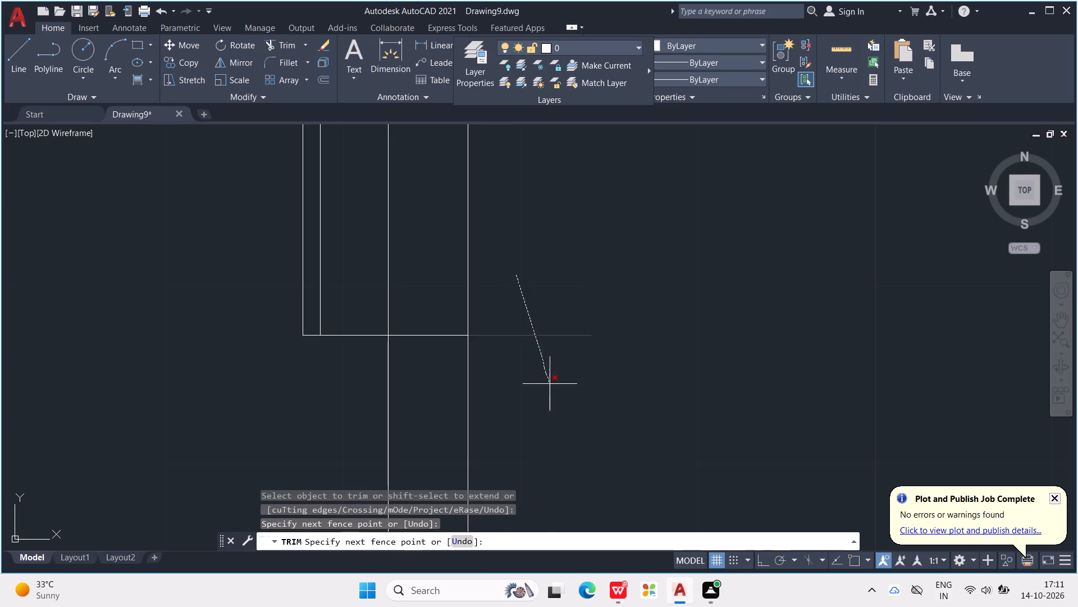
{"action": "left_click_drag", "start_coordinate": [550, 384], "coordinate": [550, 386]}
{"action": "key", "text": "Escape"}
{"action": "key", "text": "Escape"}
{"action": "key", "text": "Escape"}
{"action": "key", "text": "Escape"}
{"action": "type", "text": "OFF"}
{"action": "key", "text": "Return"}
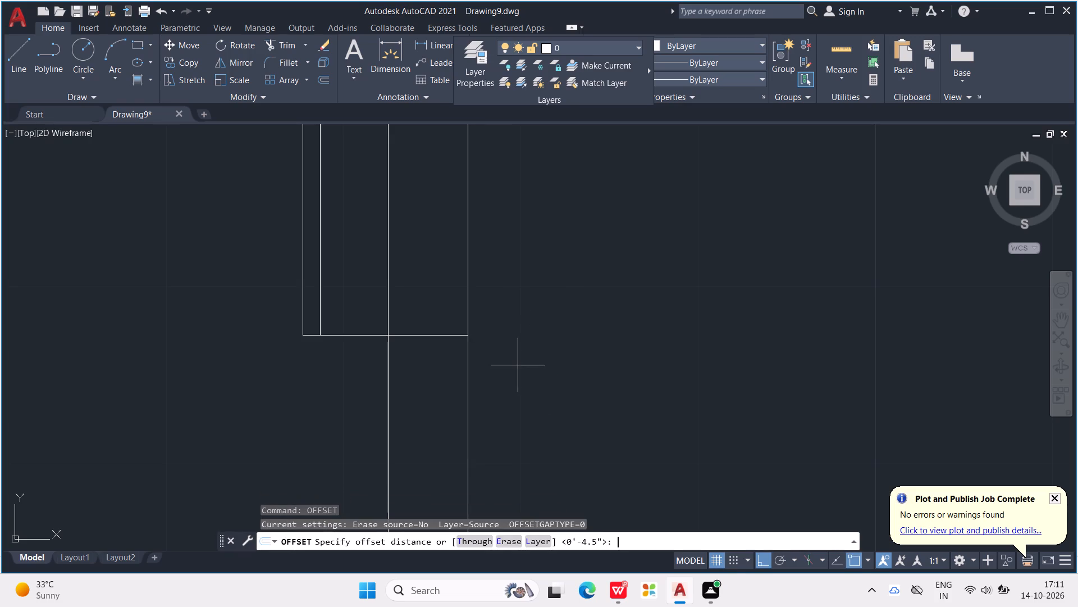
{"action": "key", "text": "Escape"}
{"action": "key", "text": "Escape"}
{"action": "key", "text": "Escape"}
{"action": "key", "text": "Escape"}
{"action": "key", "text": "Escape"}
Draw a 3.8" line to the right from the partition's right face, starting at the end of the short horizontal line.
{"action": "key", "text": "l"}
{"action": "key", "text": "Return"}
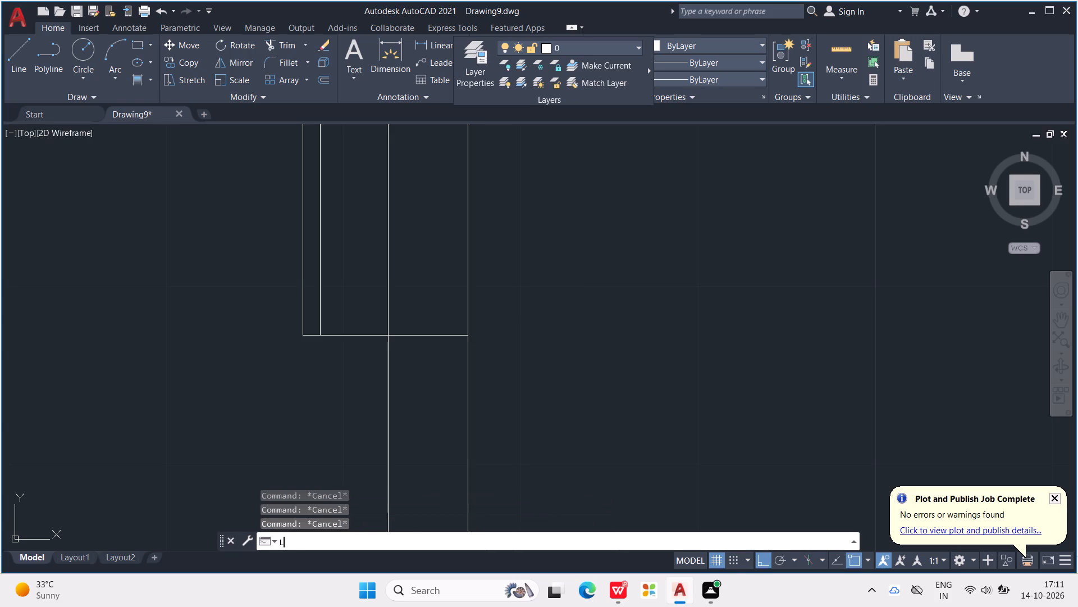
{"action": "left_click", "coordinate": [472, 339]}
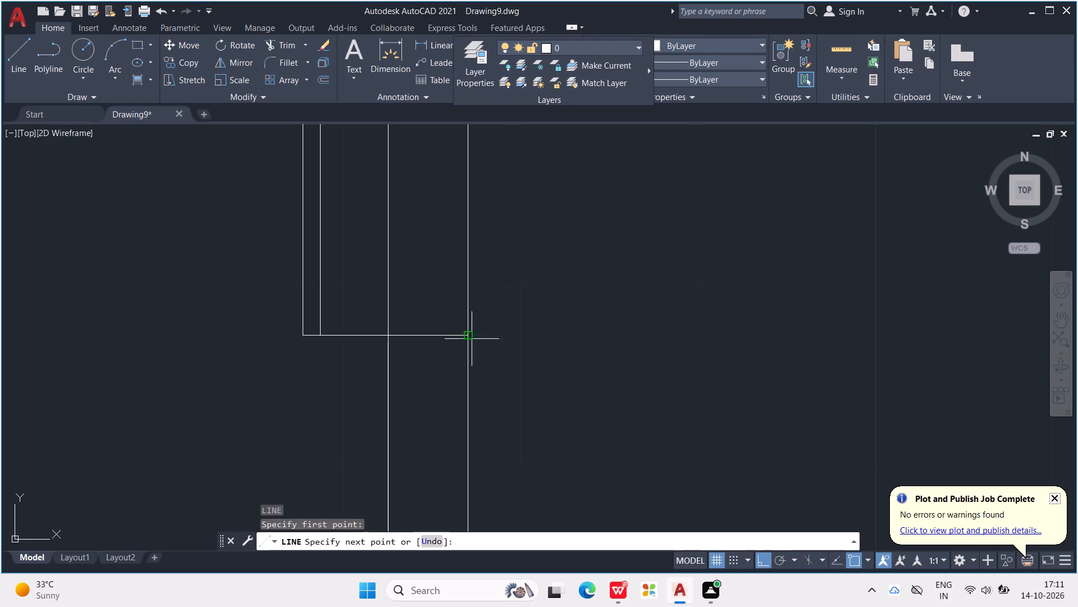
{"action": "type", "text": "3.5"}
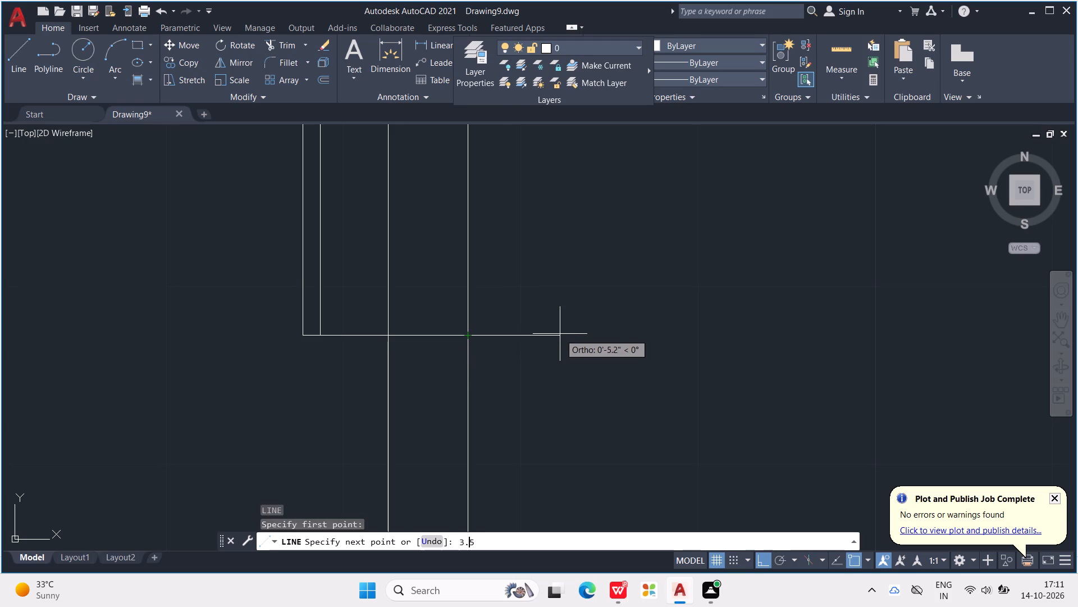
{"action": "key", "text": "BackSpace"}
{"action": "type", "text": "8\""}
{"action": "key", "text": "Return"}
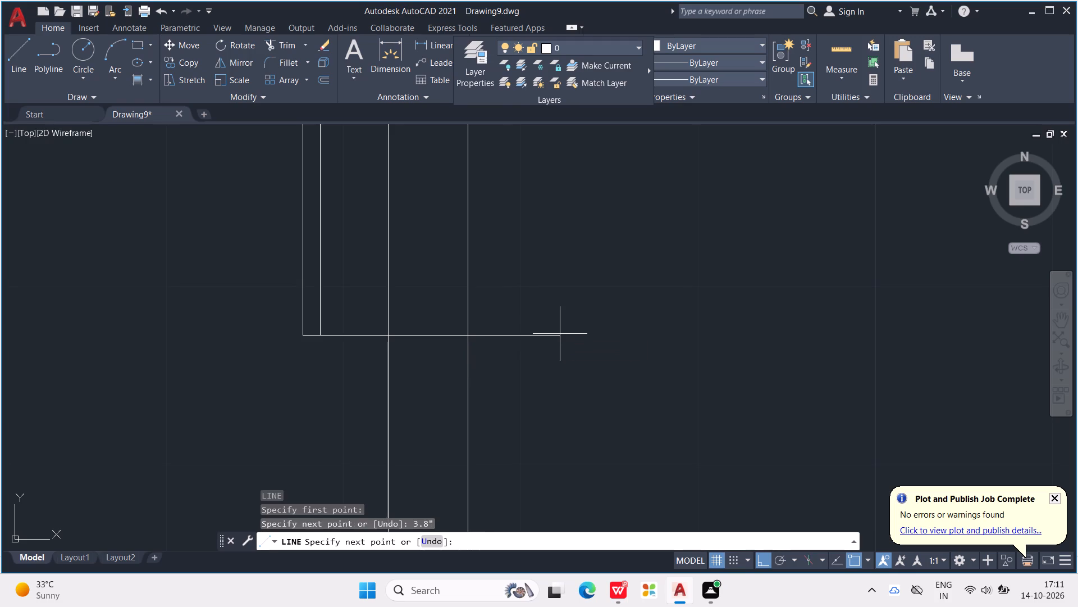
Continue the line 2' up, 1" right, 2' down and 1' left to form the matching strip right of the partition.
{"action": "middle_click_drag", "start_coordinate": [513, 284], "coordinate": [513, 296]}
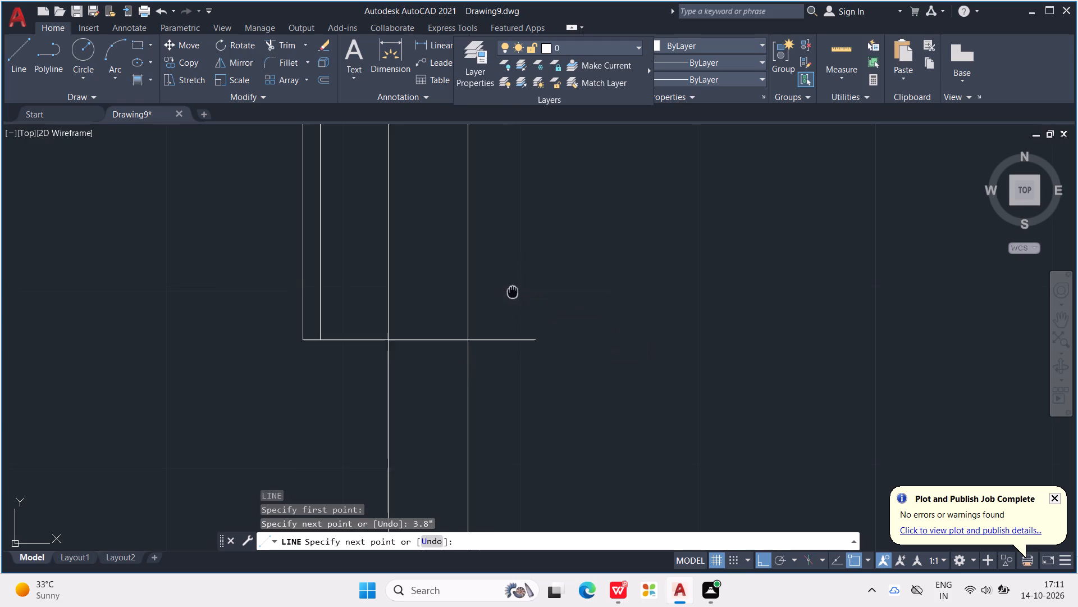
{"action": "middle_click_drag", "start_coordinate": [513, 296], "coordinate": [513, 426]}
{"action": "type", "text": "2'"}
{"action": "key", "text": "Return"}
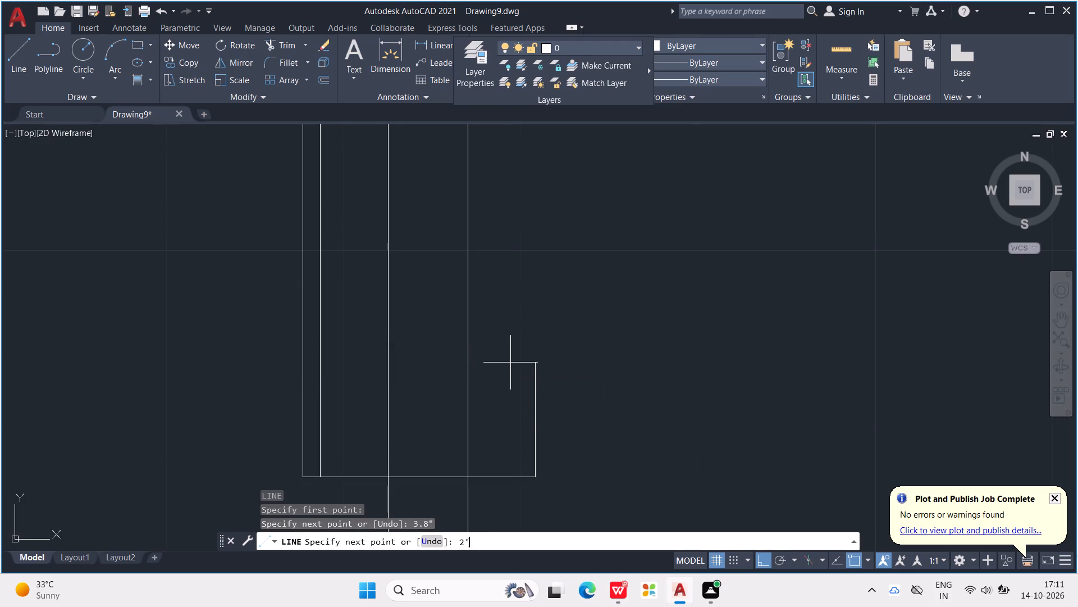
{"action": "scroll", "coordinate": [524, 330], "scroll_direction": "down", "scroll_amount": 2}
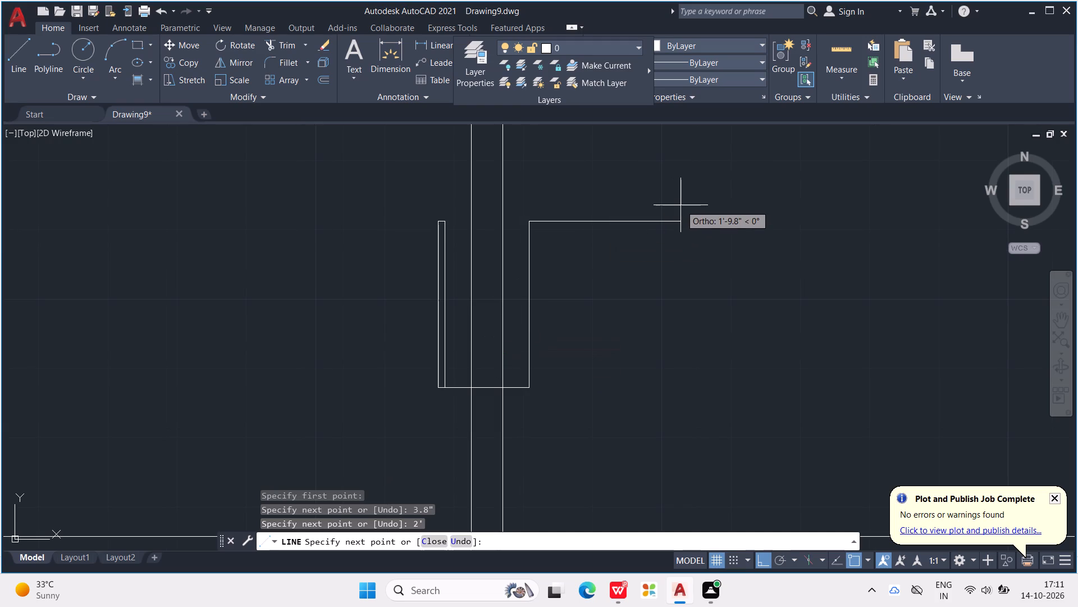
{"action": "type", "text": "1\""}
{"action": "key", "text": "Return"}
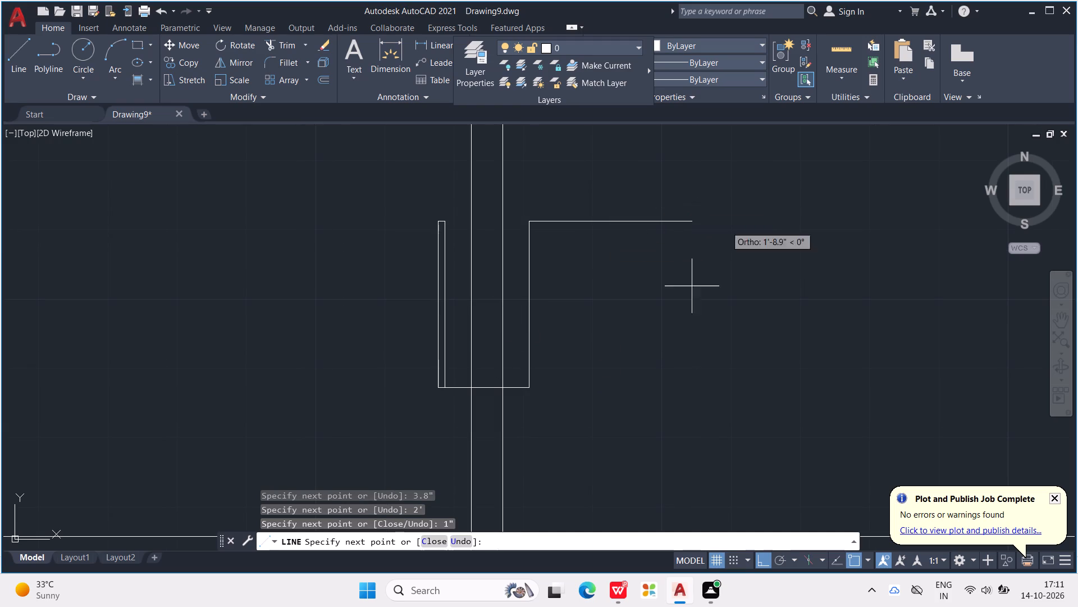
{"action": "key", "text": "2"}
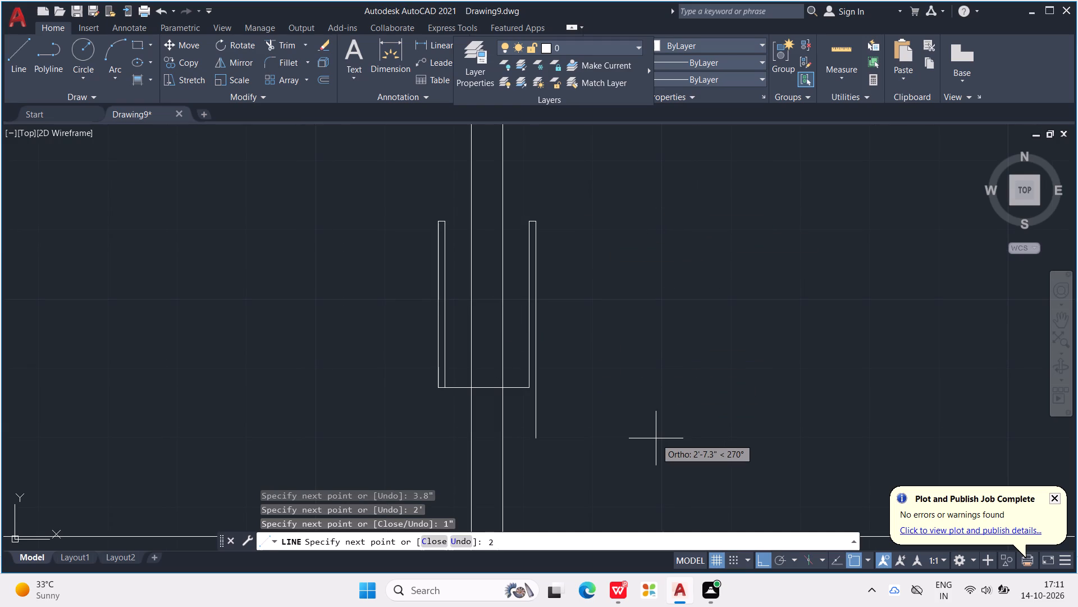
{"action": "key", "text": "apostrophe"}
{"action": "key", "text": "Return"}
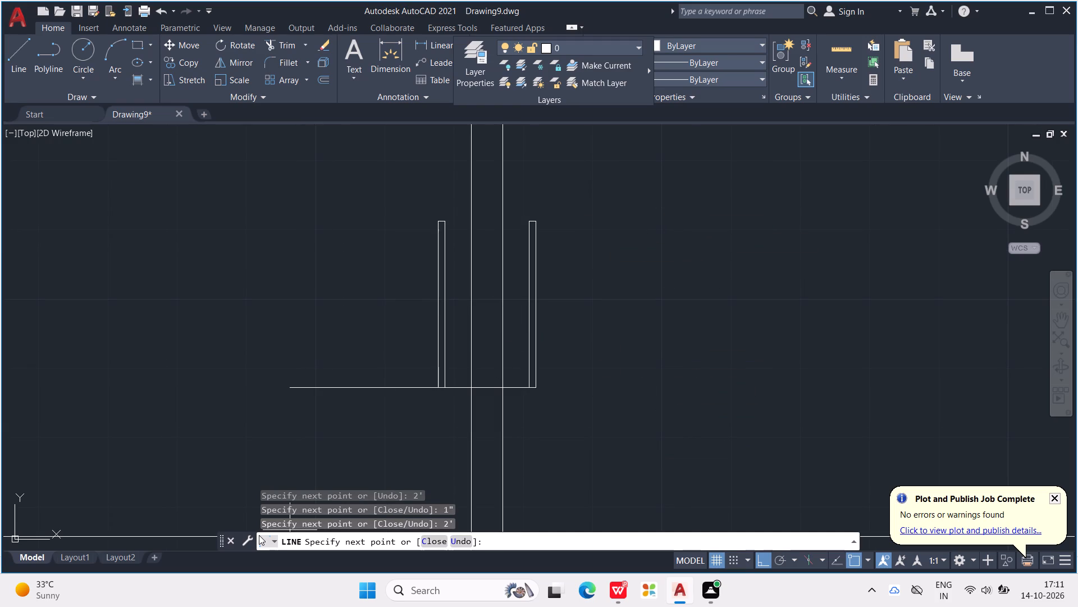
{"action": "type", "text": "1'"}
{"action": "key", "text": "Return"}
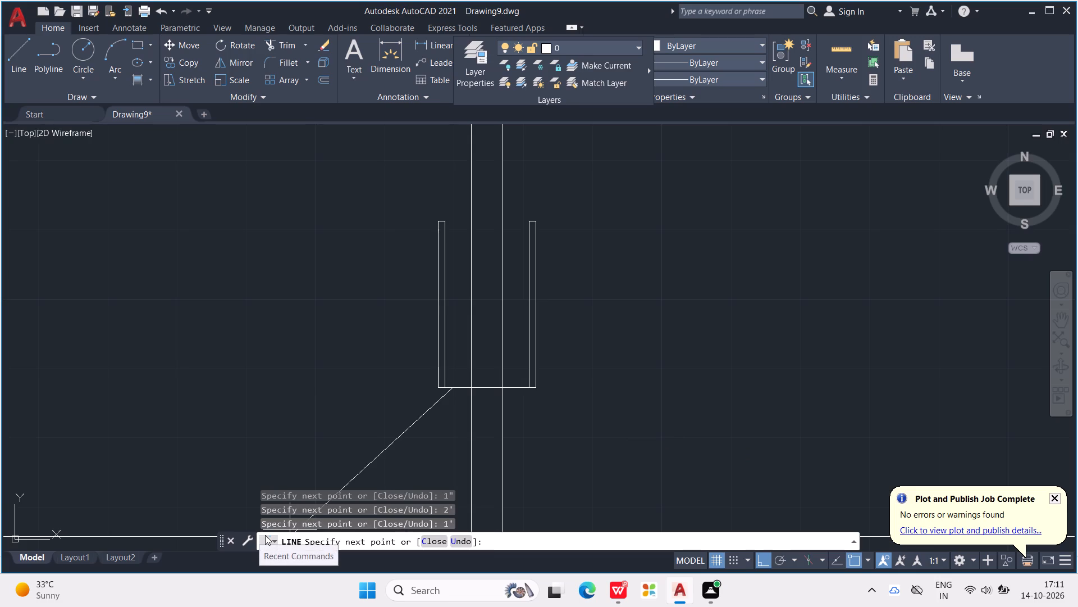
{"action": "key", "text": "Escape"}
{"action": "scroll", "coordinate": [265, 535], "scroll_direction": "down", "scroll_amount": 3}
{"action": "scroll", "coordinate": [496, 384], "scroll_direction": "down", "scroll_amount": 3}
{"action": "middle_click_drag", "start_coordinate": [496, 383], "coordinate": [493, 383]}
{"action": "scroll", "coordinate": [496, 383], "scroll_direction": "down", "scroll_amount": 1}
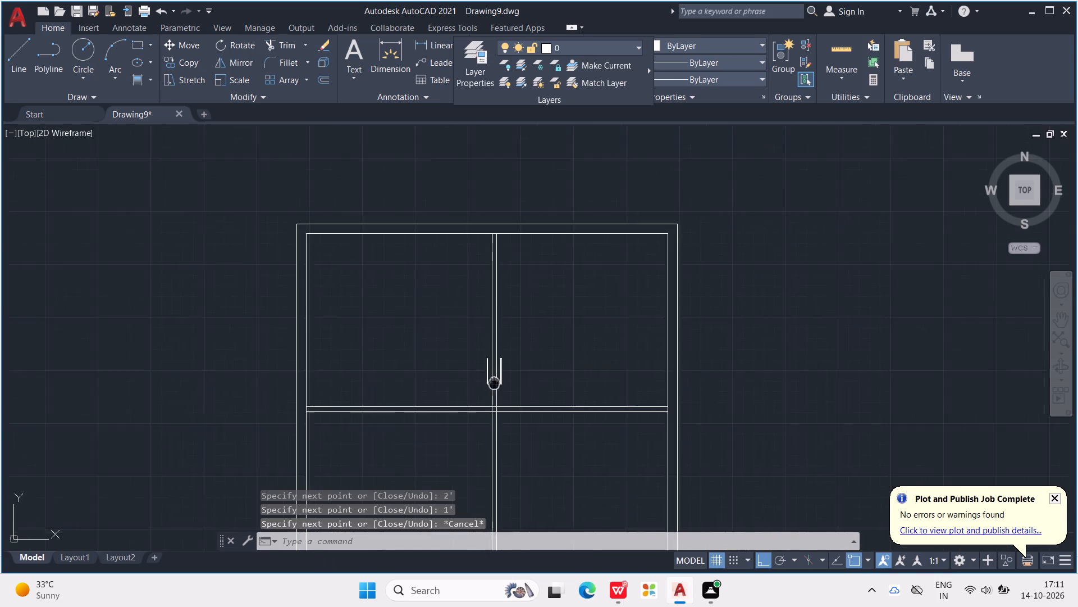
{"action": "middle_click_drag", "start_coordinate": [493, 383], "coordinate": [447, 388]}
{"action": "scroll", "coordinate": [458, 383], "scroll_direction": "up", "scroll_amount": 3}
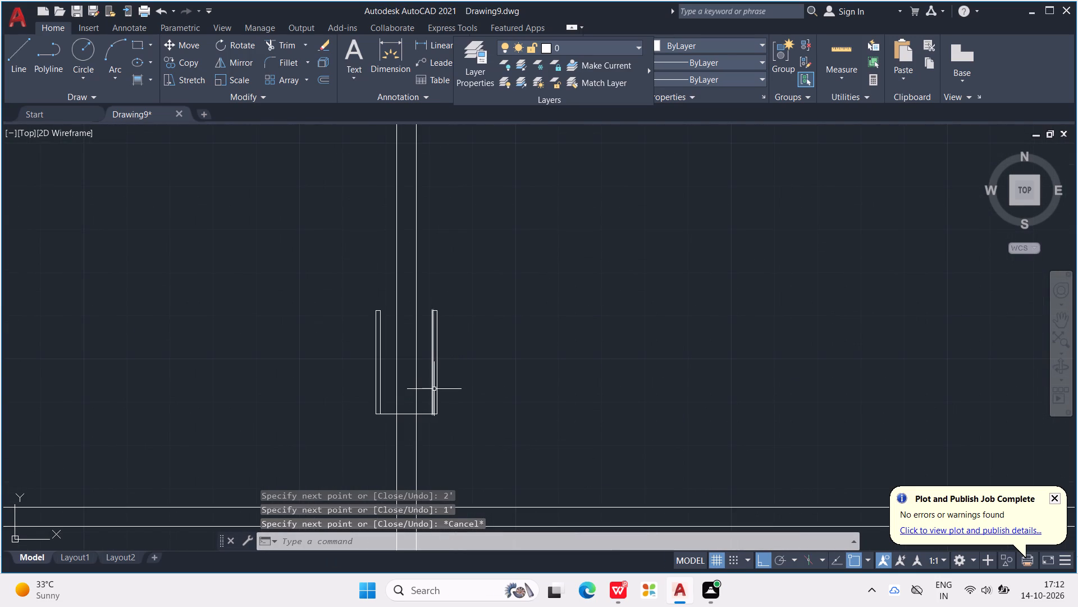
Move both strips and their connecting line about 1'-3" down, toward the horizontal partition.
{"action": "left_click_drag", "start_coordinate": [281, 324], "coordinate": [363, 460]}
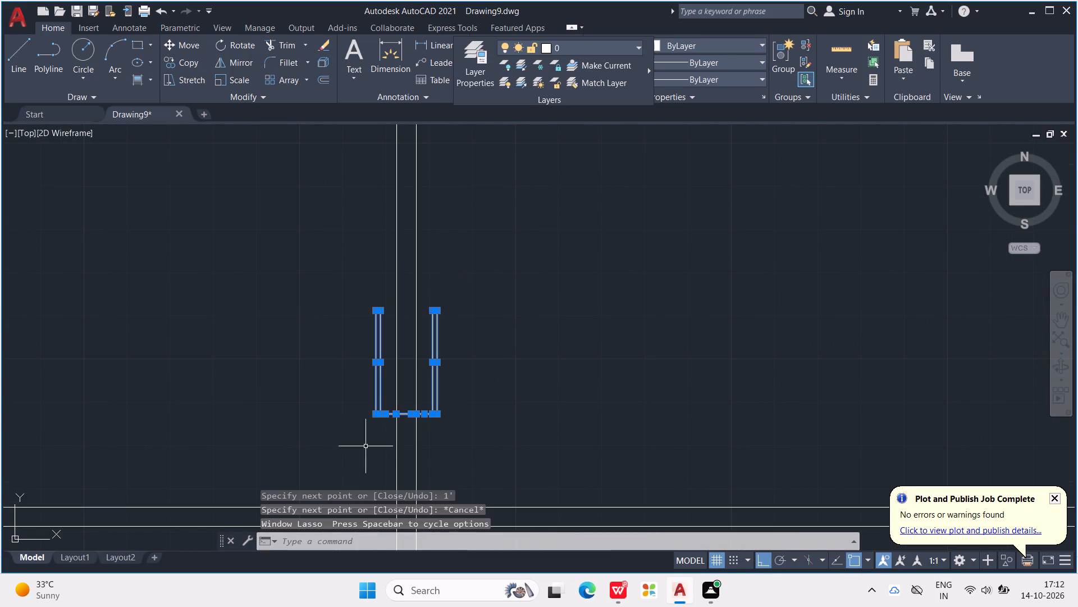
{"action": "type", "text": "MO"}
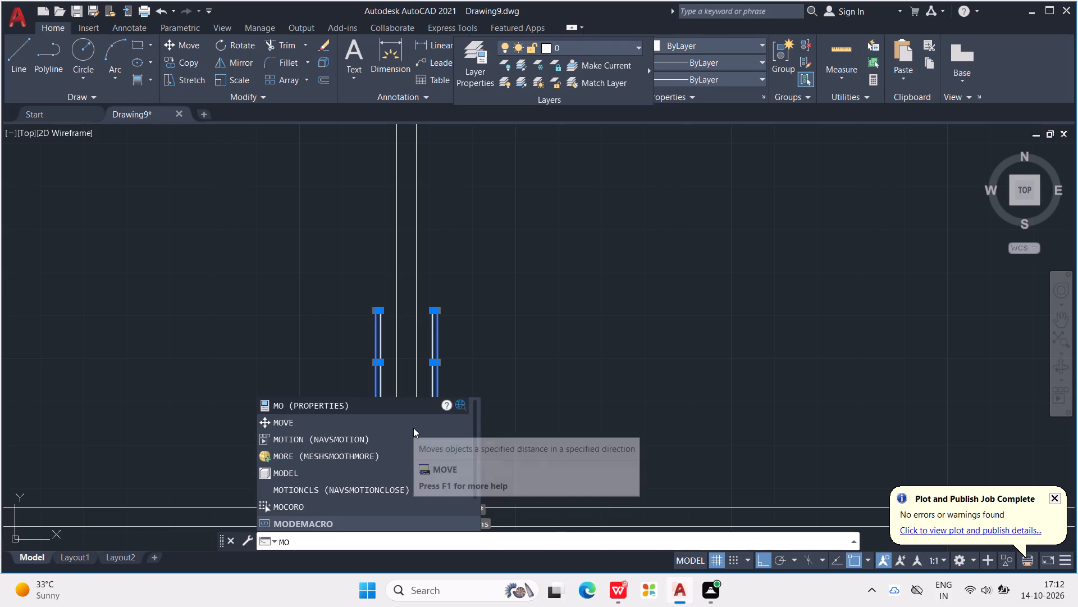
{"action": "key", "text": "Down"}
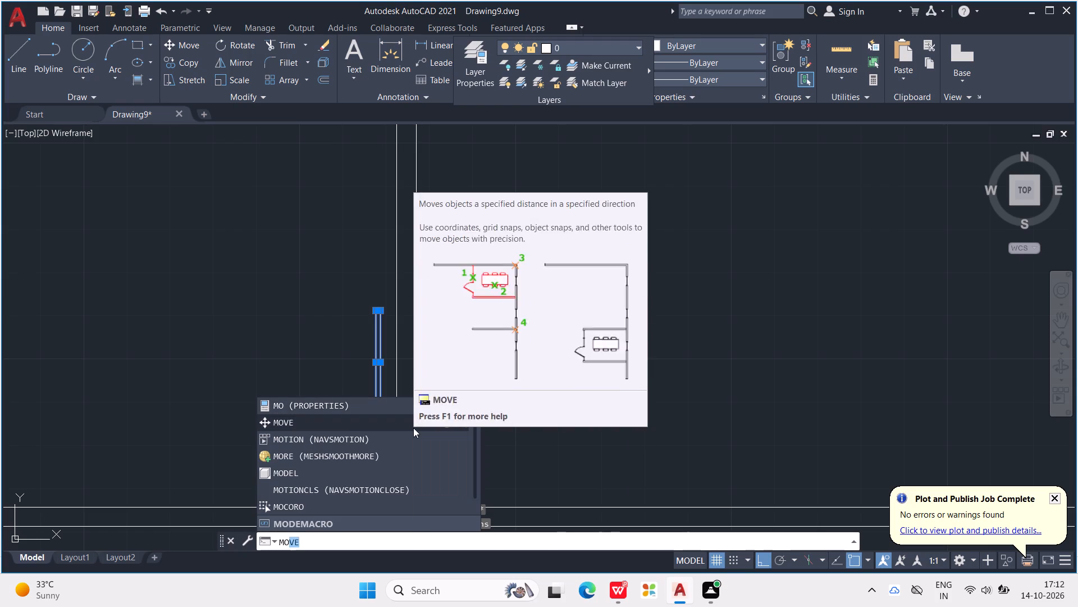
{"action": "key", "text": "Return"}
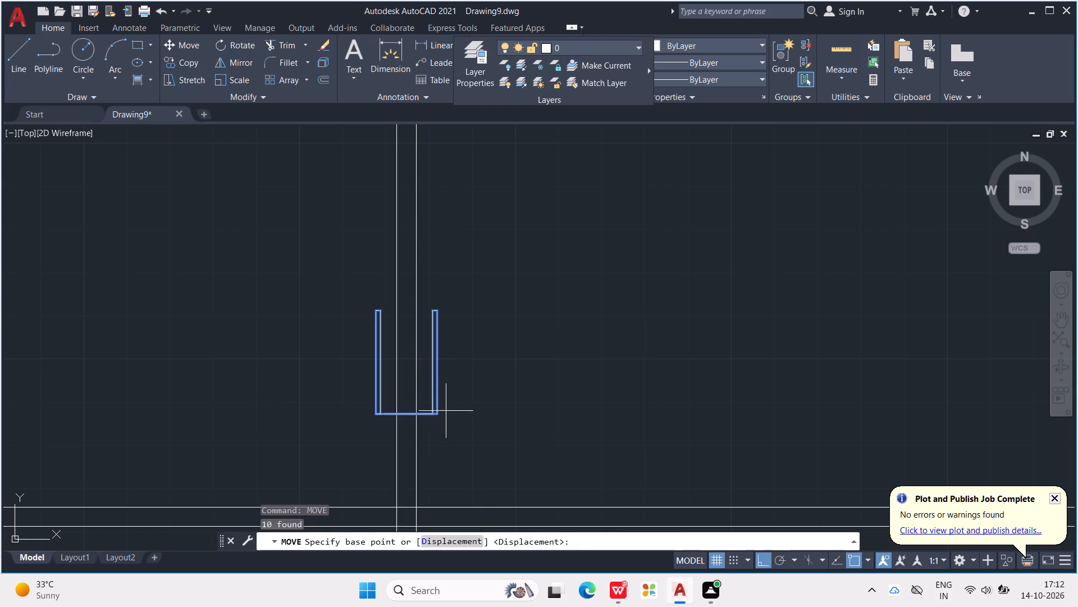
{"action": "left_click_drag", "start_coordinate": [442, 414], "coordinate": [443, 440]}
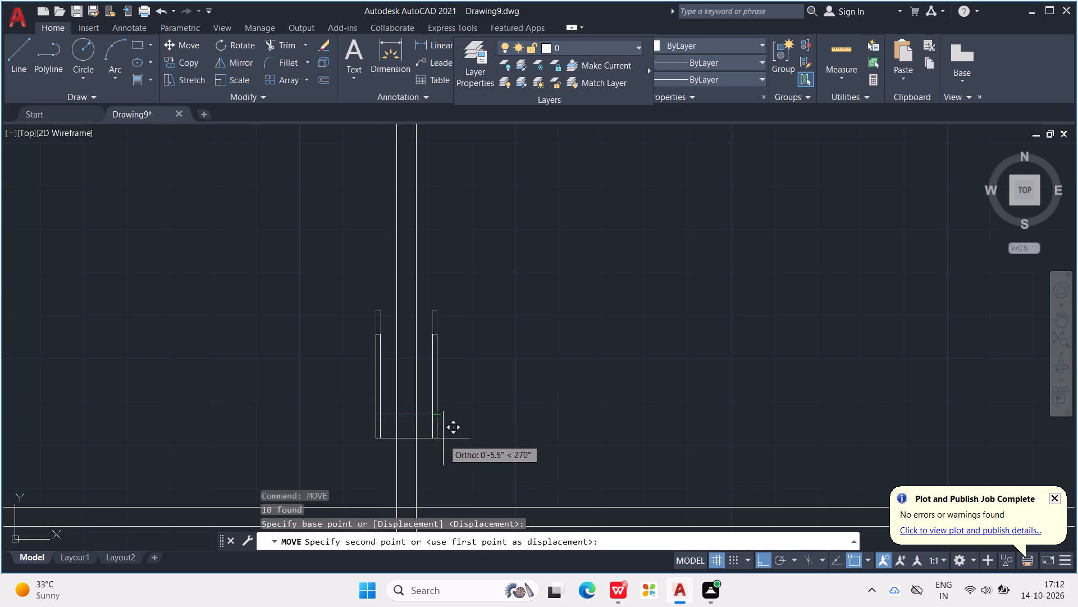
{"action": "left_click_drag", "start_coordinate": [443, 440], "coordinate": [441, 456]}
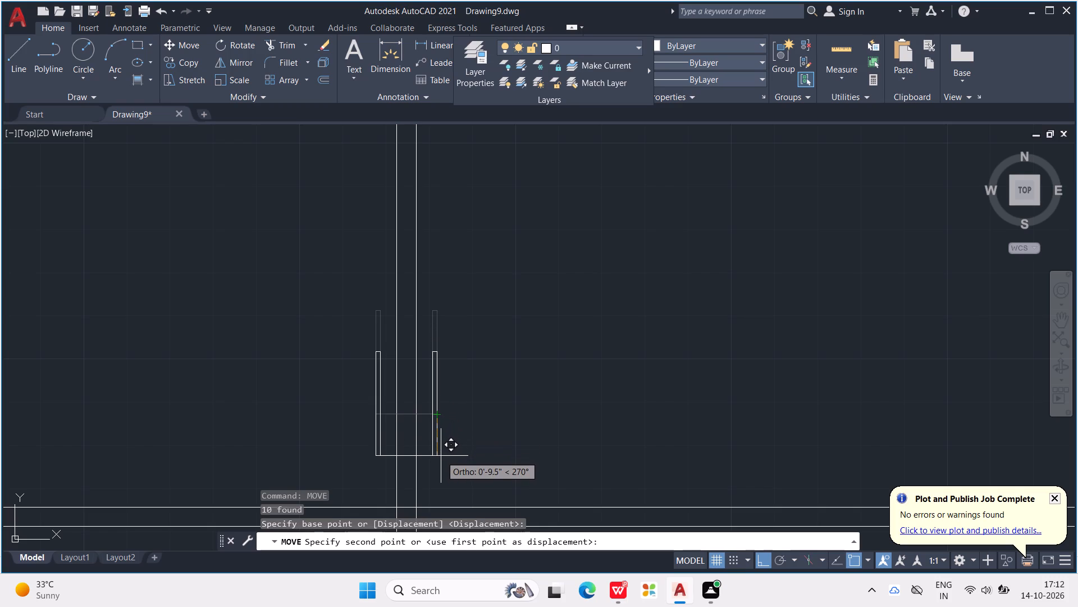
{"action": "left_click_drag", "start_coordinate": [441, 456], "coordinate": [437, 479]}
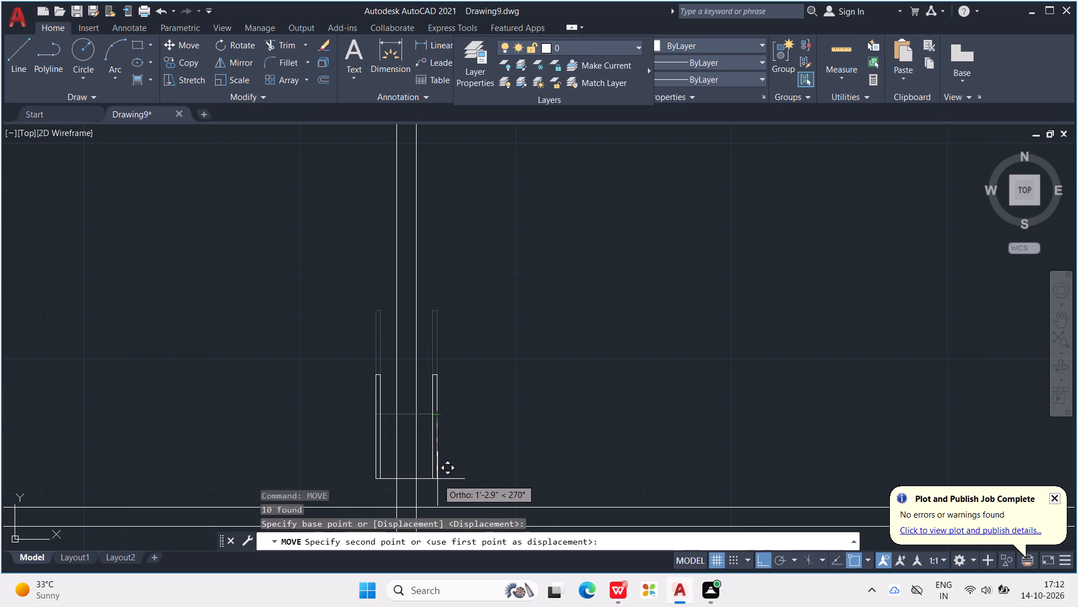
{"action": "left_click", "coordinate": [437, 479]}
{"action": "scroll", "coordinate": [436, 464], "scroll_direction": "down", "scroll_amount": 2}
{"action": "middle_click_drag", "start_coordinate": [431, 450], "coordinate": [409, 380]}
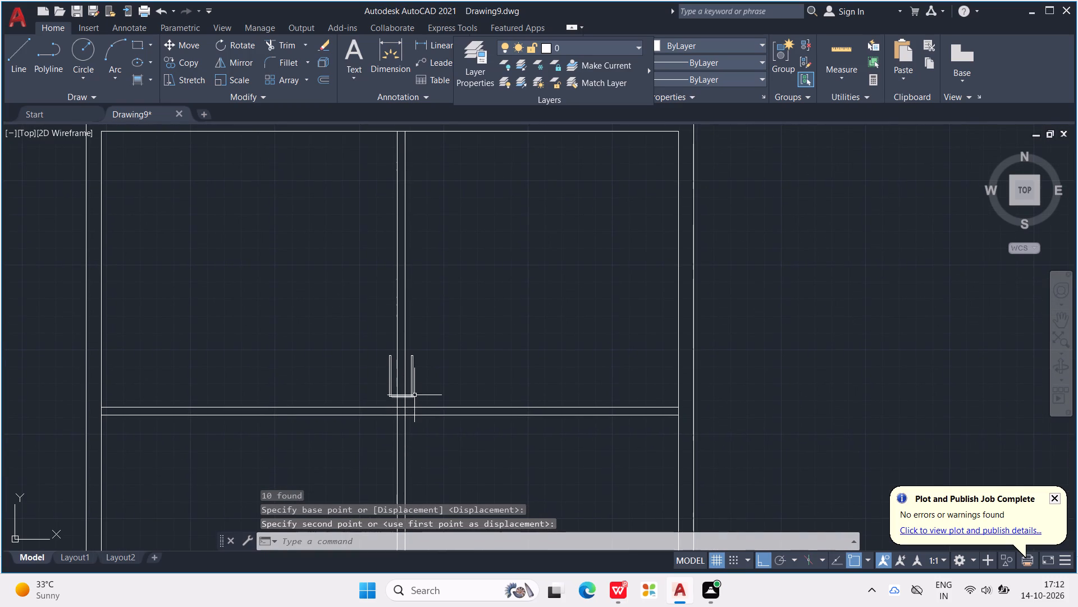
{"action": "key", "text": "Escape"}
{"action": "key", "text": "Escape"}
{"action": "key", "text": "Escape"}
{"action": "key", "text": "Escape"}
{"action": "key", "text": "Escape"}
{"action": "key", "text": "Escape"}
{"action": "key", "text": "Escape"}
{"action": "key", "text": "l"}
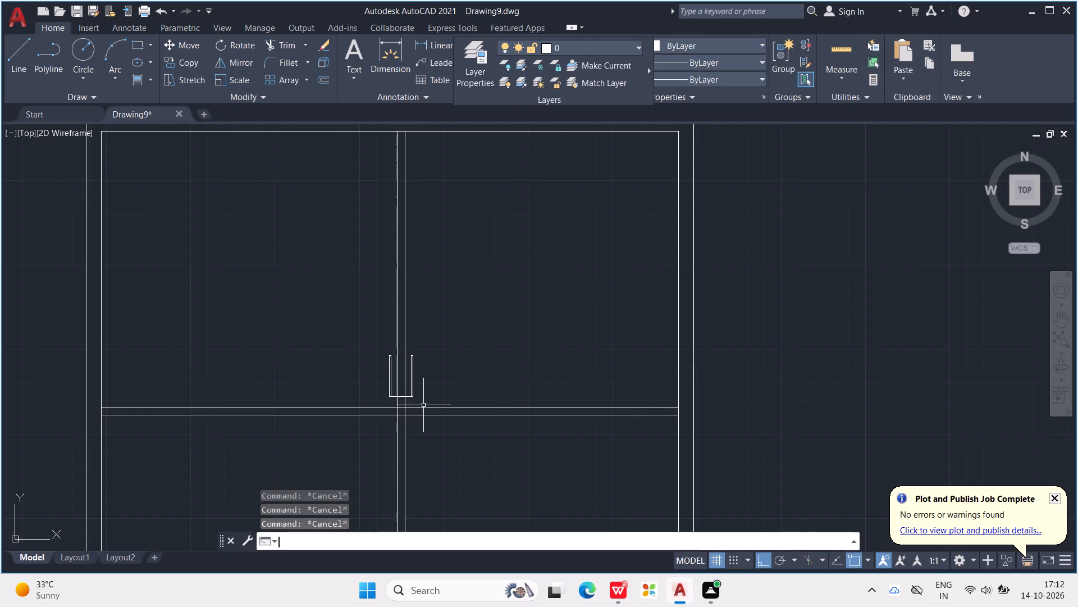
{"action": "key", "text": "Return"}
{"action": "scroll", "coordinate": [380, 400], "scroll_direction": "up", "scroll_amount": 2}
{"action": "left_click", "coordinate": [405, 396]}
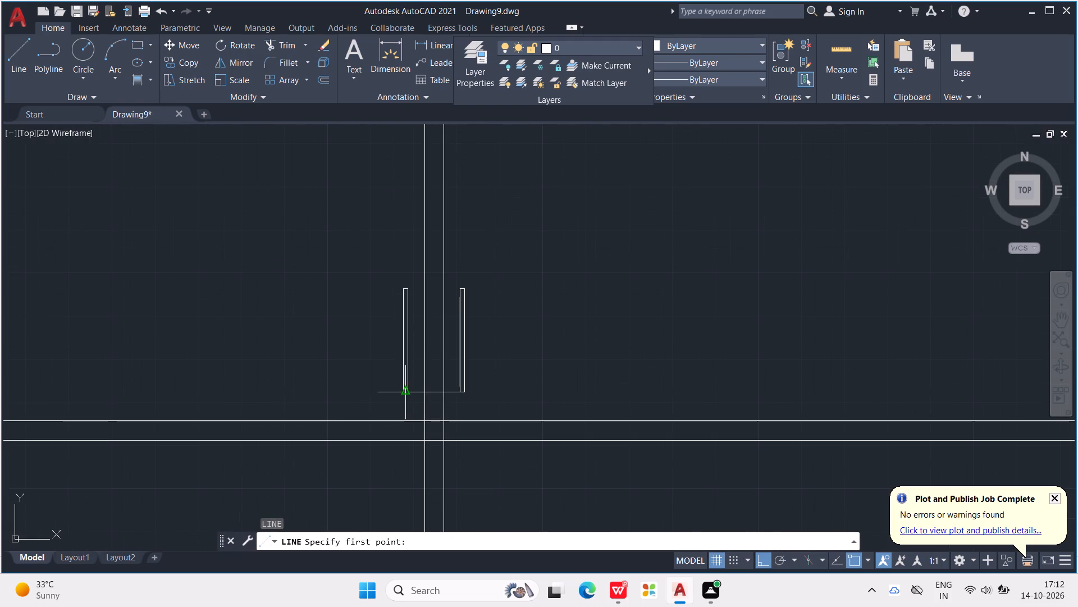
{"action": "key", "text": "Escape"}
Draw vertical lines about 2'-7" down from the outer bottom corners of both strips, crossing the horizontal partition.
{"action": "key", "text": "l"}
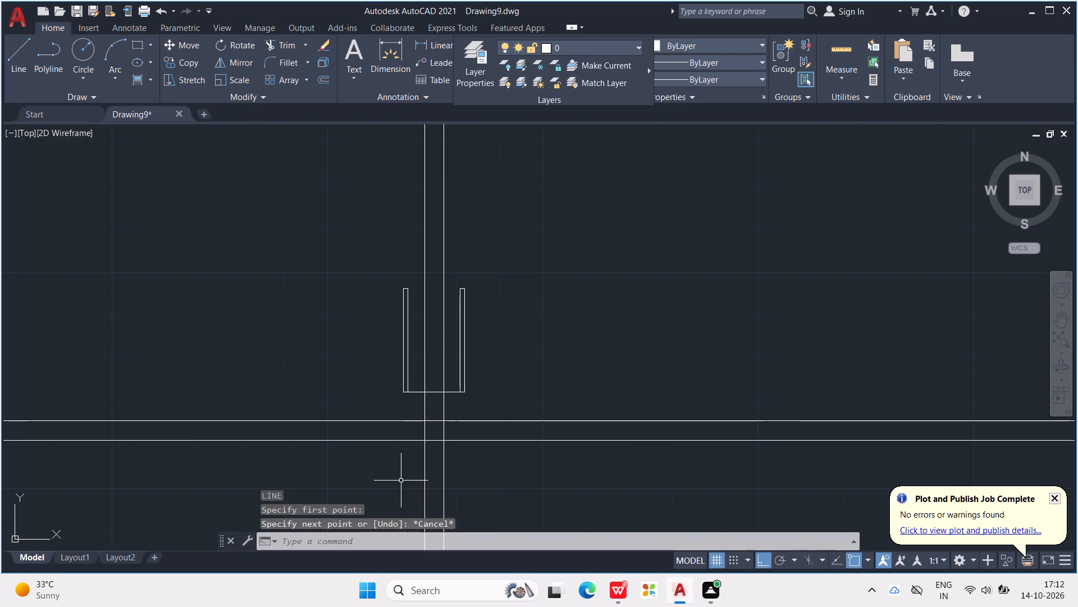
{"action": "key", "text": "Return"}
{"action": "left_click", "coordinate": [401, 396]}
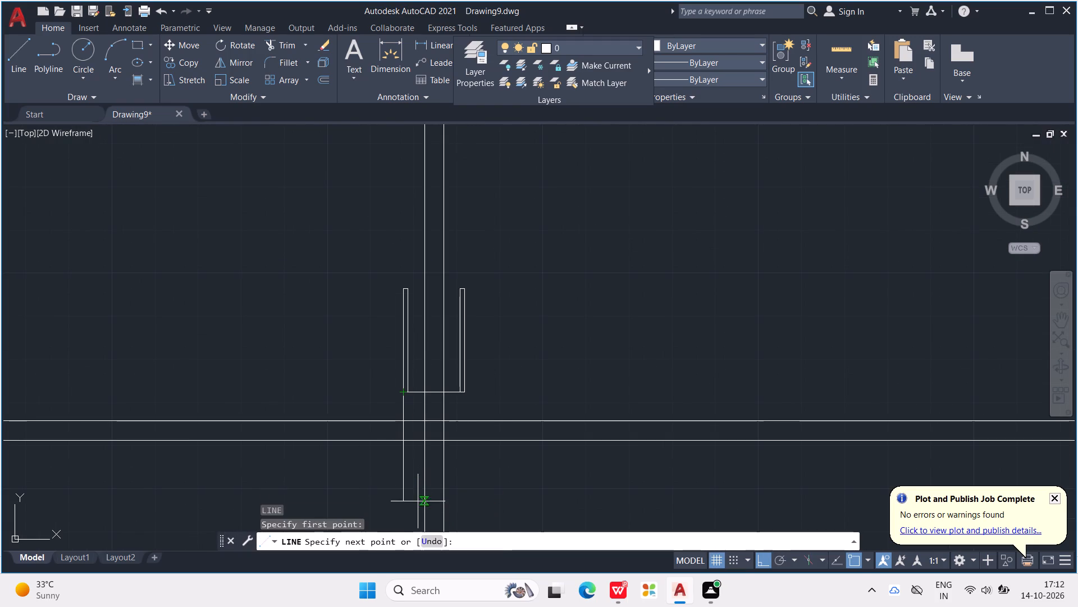
{"action": "left_click", "coordinate": [412, 526]}
{"action": "key", "text": "Escape"}
{"action": "key", "text": "l"}
{"action": "key", "text": "Return"}
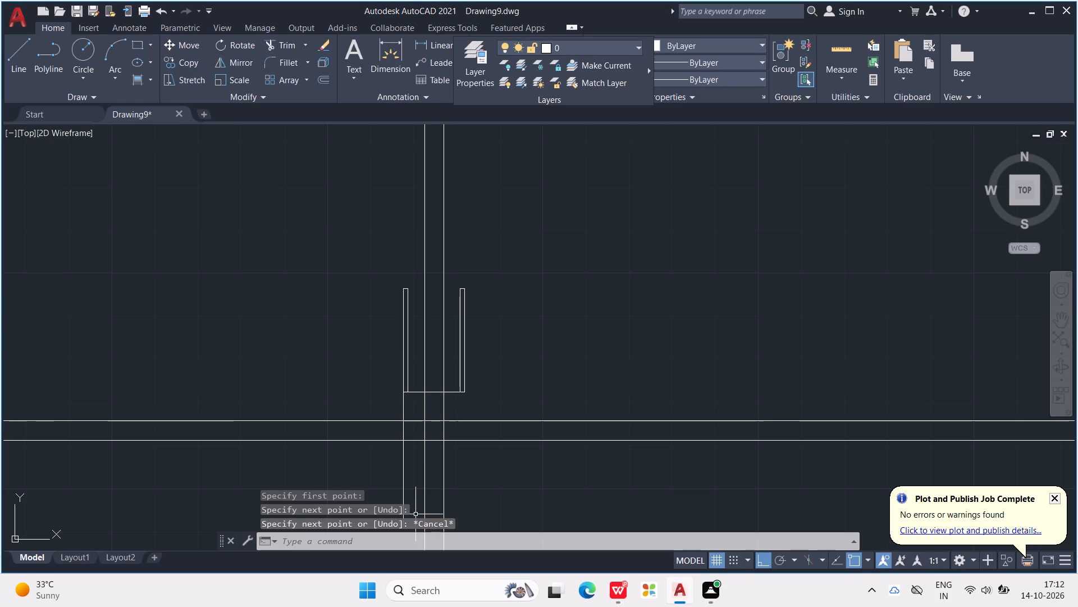
{"action": "left_click", "coordinate": [467, 392]}
{"action": "left_click", "coordinate": [508, 528]}
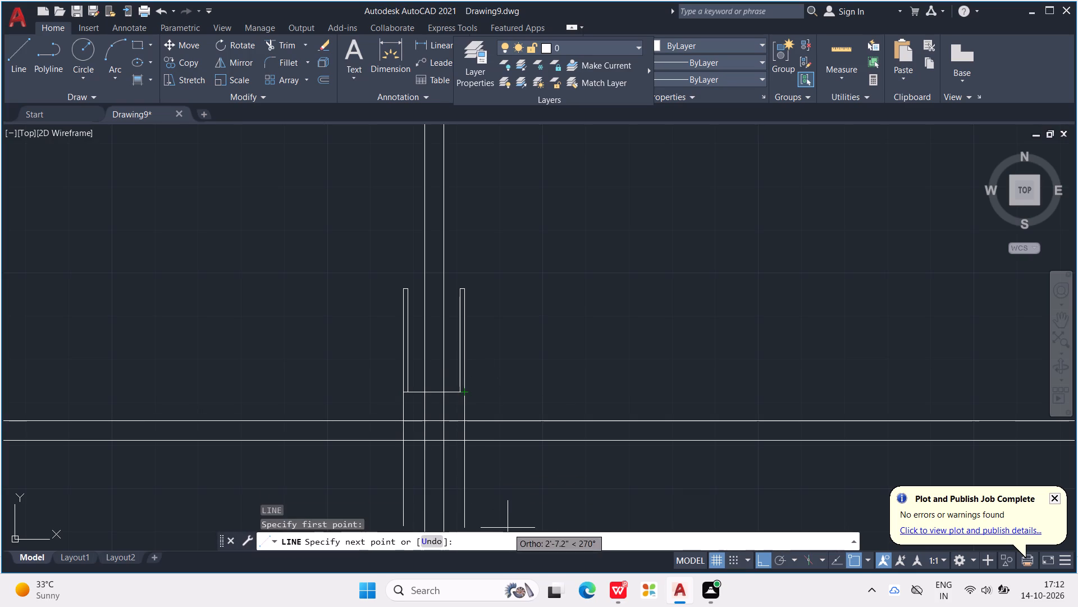
{"action": "middle_click_drag", "start_coordinate": [504, 495], "coordinate": [479, 414]}
{"action": "key", "text": "Escape"}
{"action": "key", "text": "Escape"}
{"action": "key", "text": "Escape"}
{"action": "key", "text": "Escape"}
{"action": "key", "text": "Escape"}
{"action": "key", "text": "Escape"}
Offset the two vertical lines 2' outward, one to the right and one to the left, to mark the door openings.
{"action": "type", "text": "OFF"}
{"action": "key", "text": "Return"}
{"action": "type", "text": "2'"}
{"action": "key", "text": "Return"}
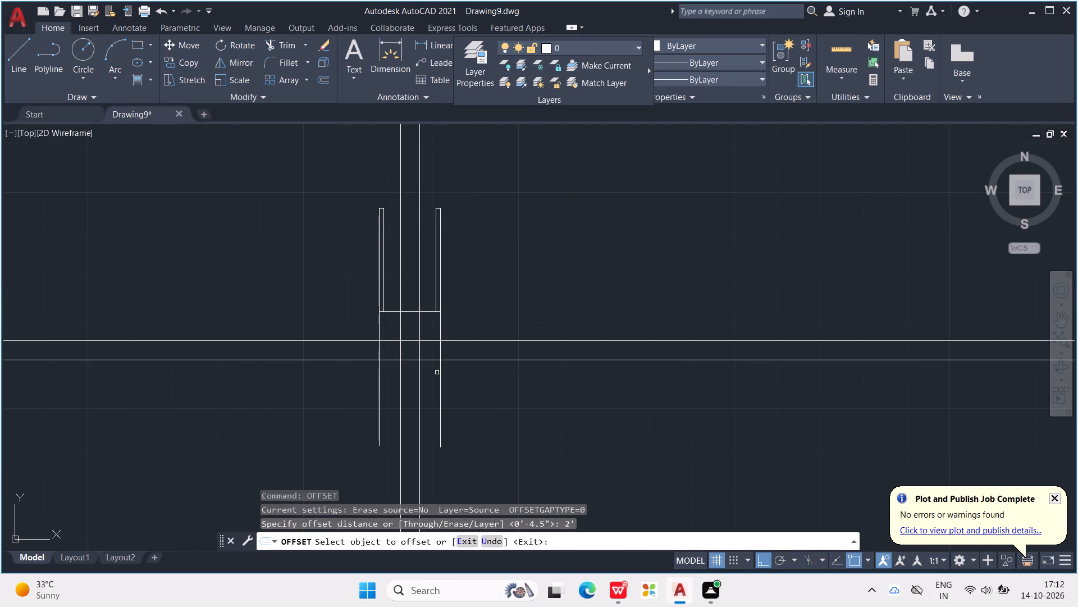
{"action": "left_click", "coordinate": [440, 377]}
{"action": "left_click", "coordinate": [521, 379]}
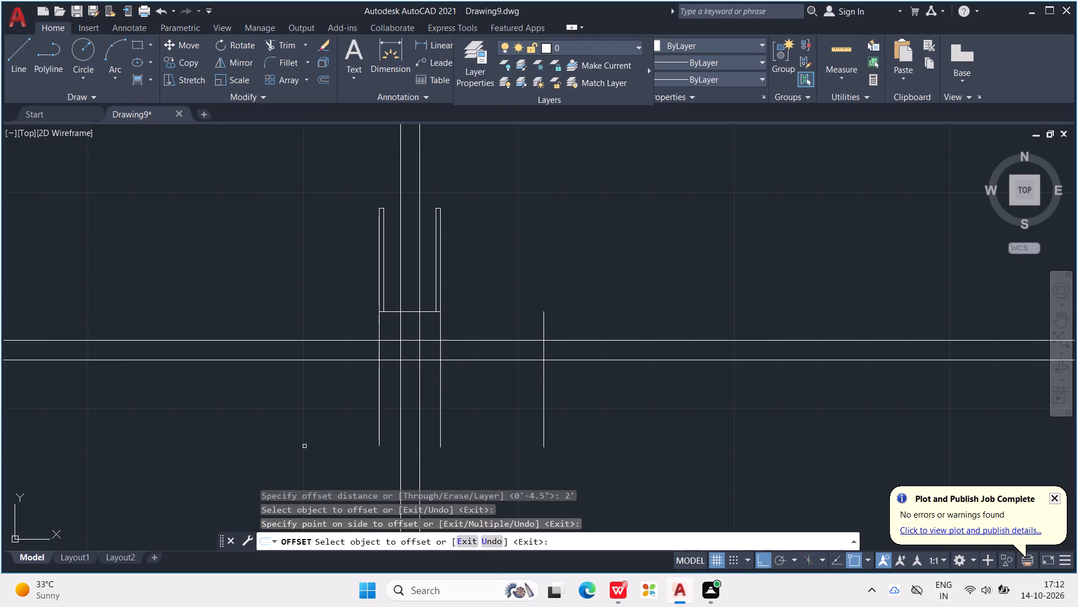
{"action": "left_click", "coordinate": [380, 402]}
{"action": "left_click", "coordinate": [311, 421]}
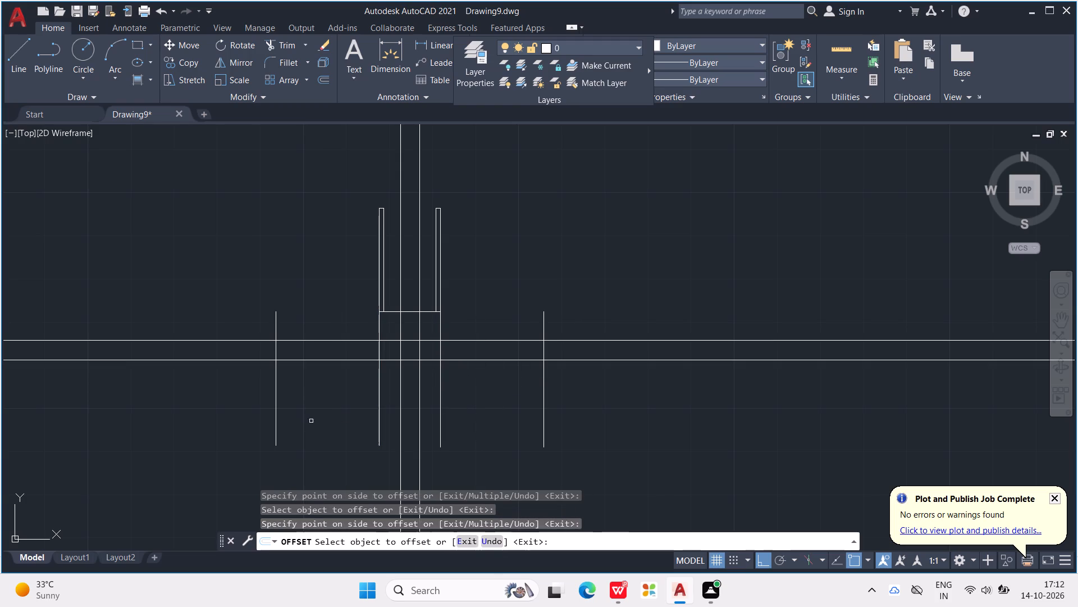
{"action": "key", "text": "Escape"}
{"action": "key", "text": "Escape"}
{"action": "key", "text": "Escape"}
{"action": "key", "text": "Escape"}
{"action": "key", "text": "Escape"}
{"action": "key", "text": "Escape"}
{"action": "key", "text": "Escape"}
{"action": "key", "text": "Escape"}
{"action": "key", "text": "Escape"}
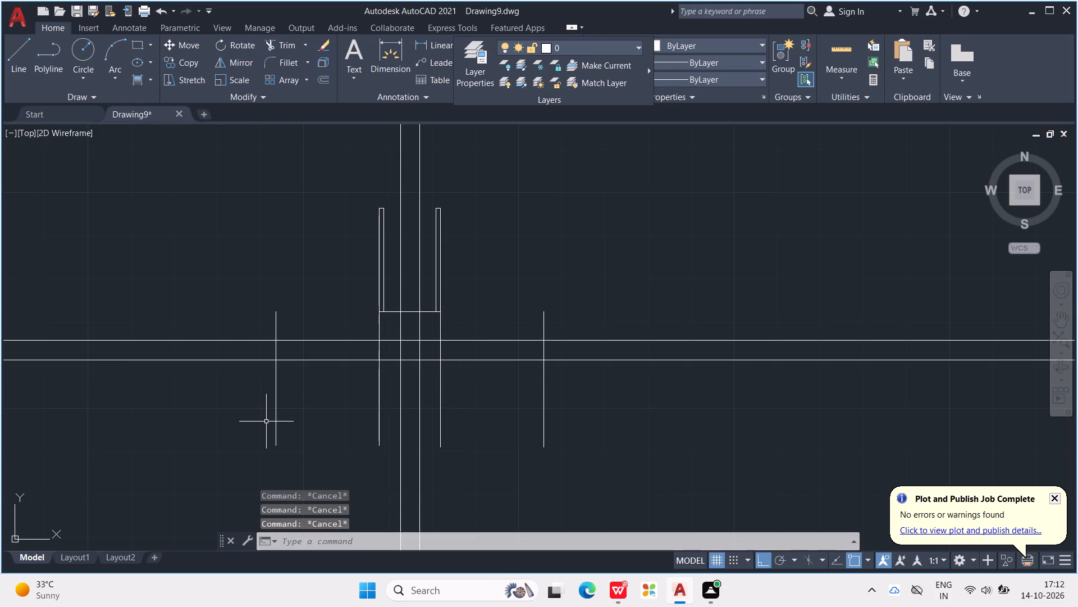
Trim the horizontal partition between the two left jamb lines, and cut off those jamb lines below the partition.
{"action": "key", "text": "t"}
{"action": "key", "text": "r"}
{"action": "key", "text": "Return"}
{"action": "left_click_drag", "start_coordinate": [319, 328], "coordinate": [328, 390]}
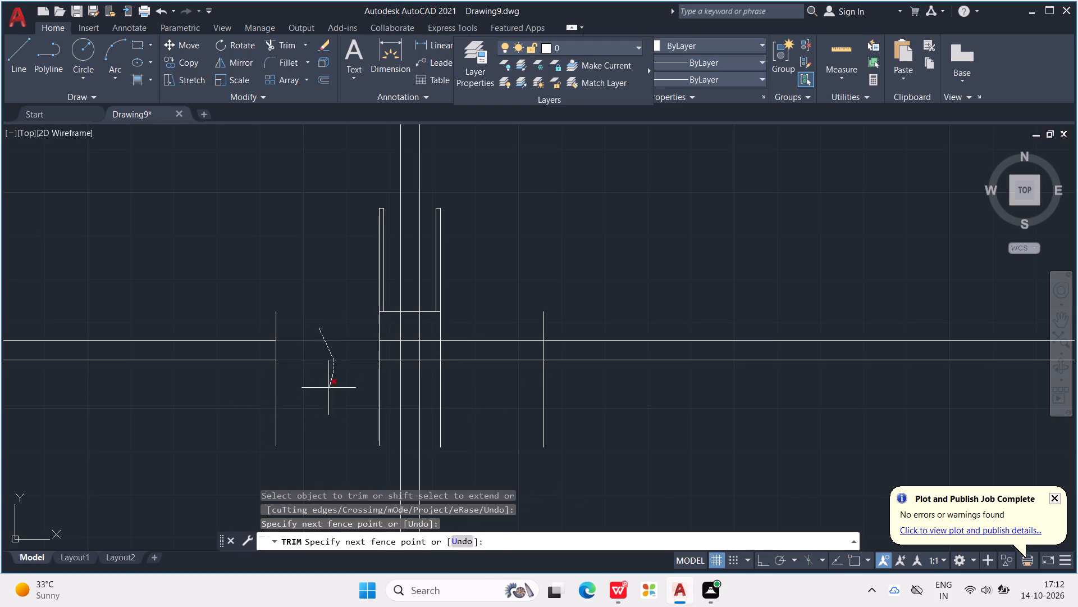
{"action": "left_click_drag", "start_coordinate": [328, 390], "coordinate": [271, 414]}
{"action": "left_click_drag", "start_coordinate": [330, 400], "coordinate": [362, 406]}
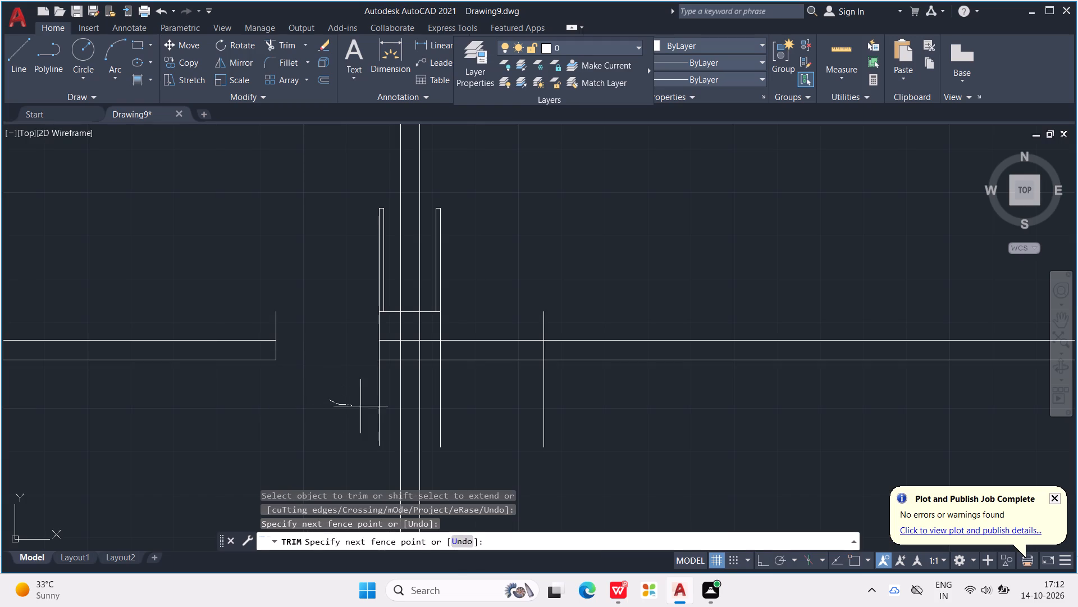
{"action": "left_click_drag", "start_coordinate": [362, 406], "coordinate": [383, 389]}
Trim the right inner jamb line below the partition, the left one above it, and the vertical partition's right face just above the junction.
{"action": "left_click_drag", "start_coordinate": [436, 378], "coordinate": [476, 386]}
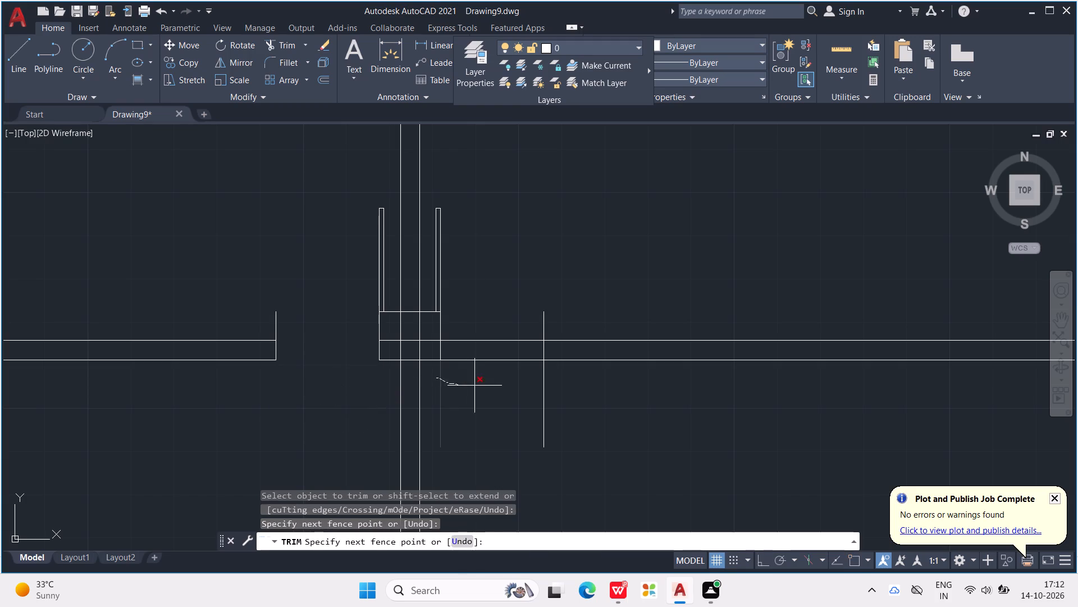
{"action": "left_click_drag", "start_coordinate": [476, 386], "coordinate": [476, 386]}
{"action": "left_click_drag", "start_coordinate": [384, 325], "coordinate": [372, 329]}
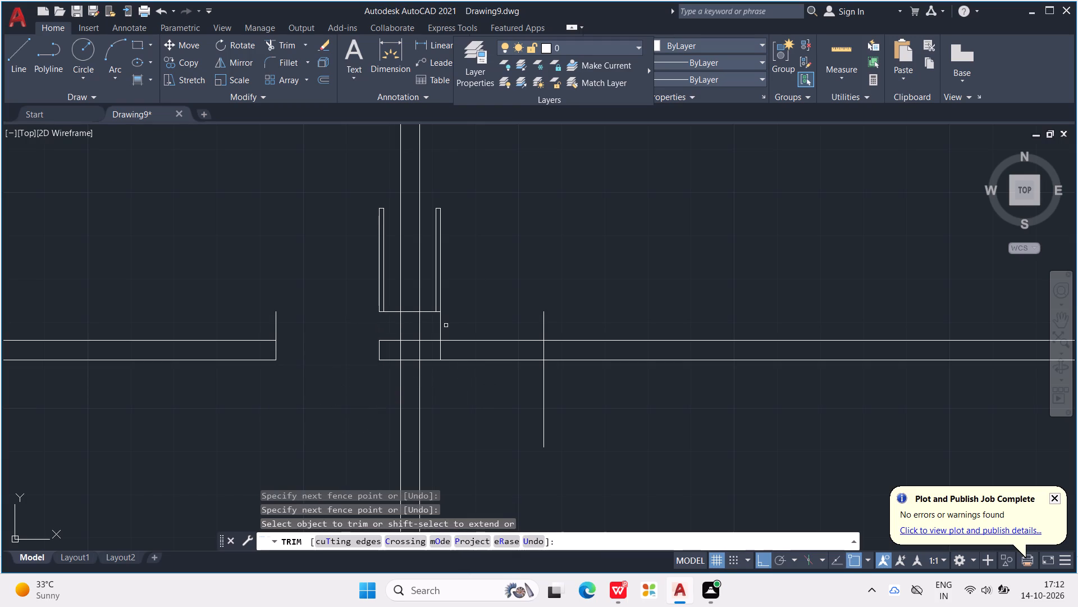
{"action": "left_click", "coordinate": [419, 328]}
Trim the horizontal partition between the two right jamb lines and remove the remaining jamb-line overhangs around both openings.
{"action": "left_click_drag", "start_coordinate": [471, 325], "coordinate": [483, 361]}
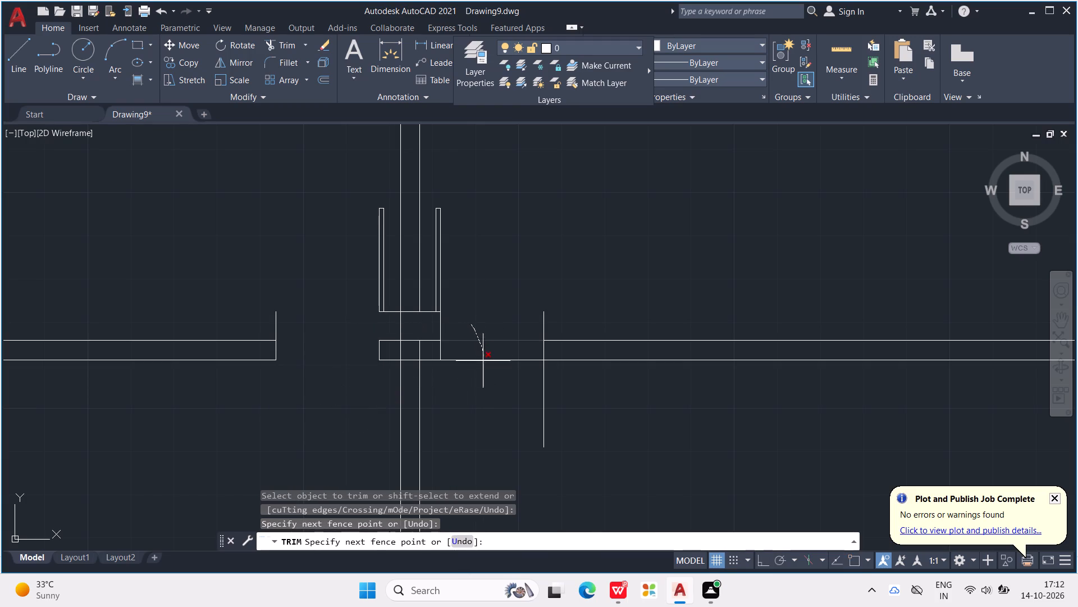
{"action": "left_click_drag", "start_coordinate": [483, 361], "coordinate": [483, 365]}
{"action": "left_click_drag", "start_coordinate": [489, 375], "coordinate": [563, 389]}
{"action": "left_click_drag", "start_coordinate": [517, 304], "coordinate": [564, 313]}
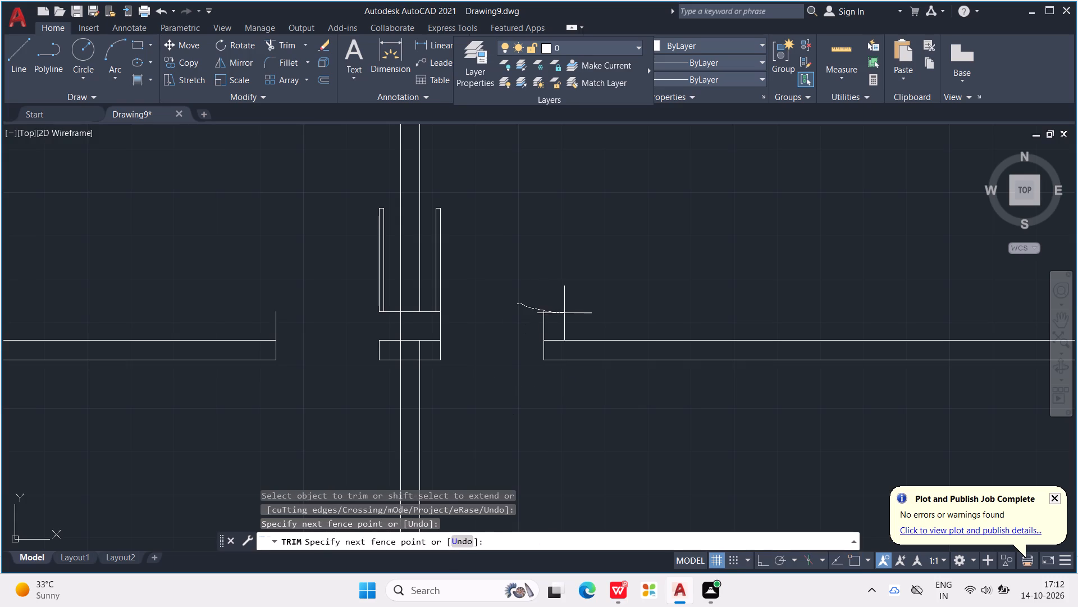
{"action": "left_click_drag", "start_coordinate": [564, 313], "coordinate": [435, 328]}
{"action": "scroll", "coordinate": [536, 312], "scroll_direction": "down", "scroll_amount": 1}
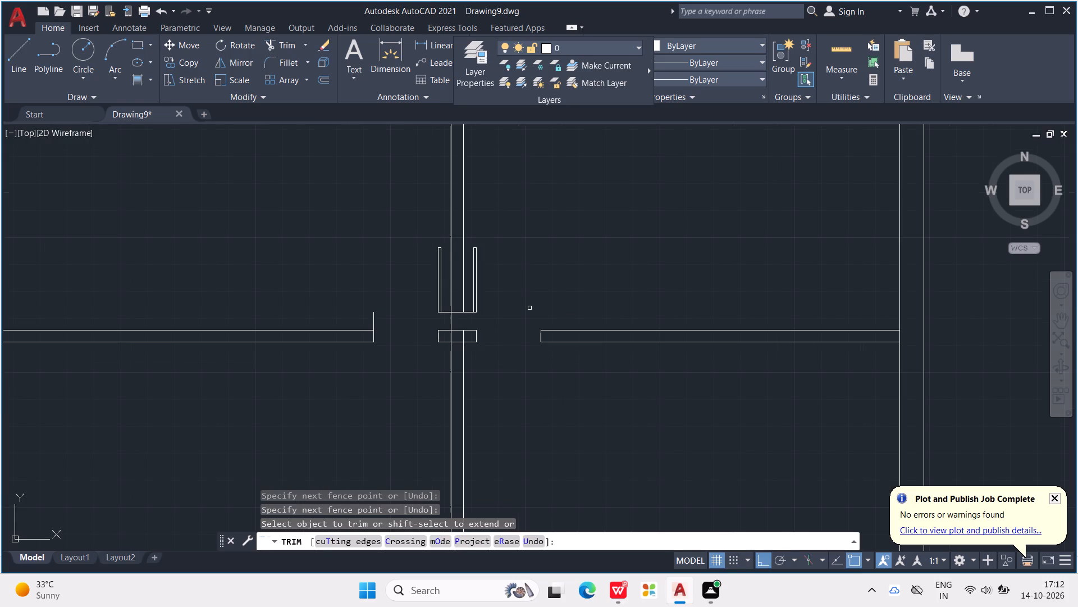
{"action": "left_click", "coordinate": [372, 322]}
{"action": "key", "text": "Escape"}
{"action": "key", "text": "Escape"}
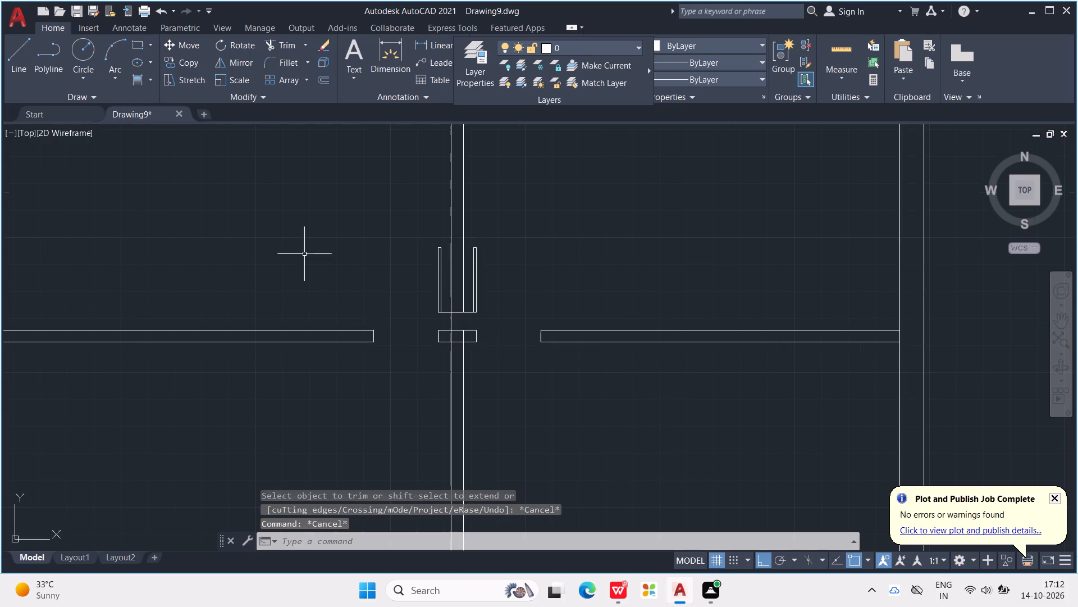
{"action": "key", "text": "Escape"}
{"action": "key", "text": "Escape"}
{"action": "key", "text": "Escape"}
{"action": "key", "text": "Escape"}
Draw the left door swing as a three-point arc through the left strip's top corners to the left partition end's upper corner.
{"action": "left_click", "coordinate": [119, 45]}
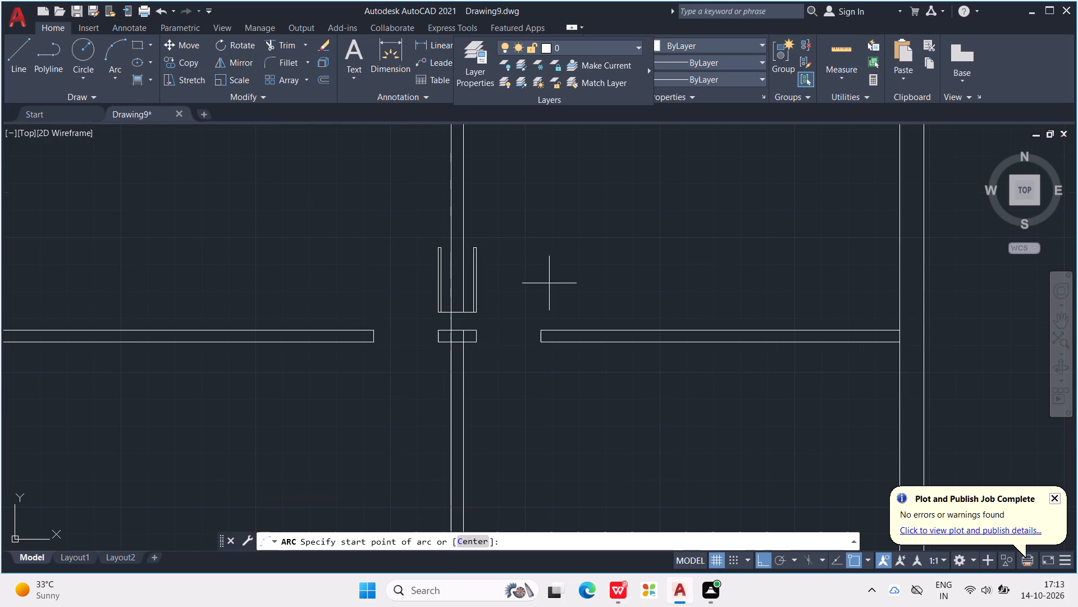
{"action": "scroll", "coordinate": [556, 283], "scroll_direction": "up", "scroll_amount": 1}
{"action": "scroll", "coordinate": [346, 246], "scroll_direction": "up", "scroll_amount": 3}
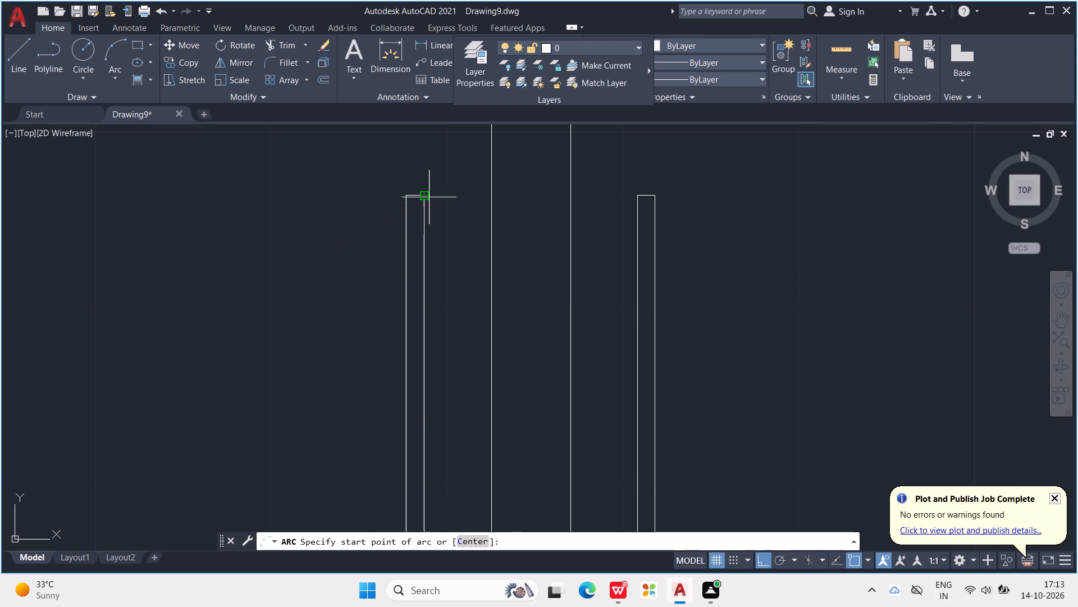
{"action": "left_click", "coordinate": [429, 197]}
{"action": "left_click", "coordinate": [404, 198]}
{"action": "scroll", "coordinate": [412, 209], "scroll_direction": "down", "scroll_amount": 2}
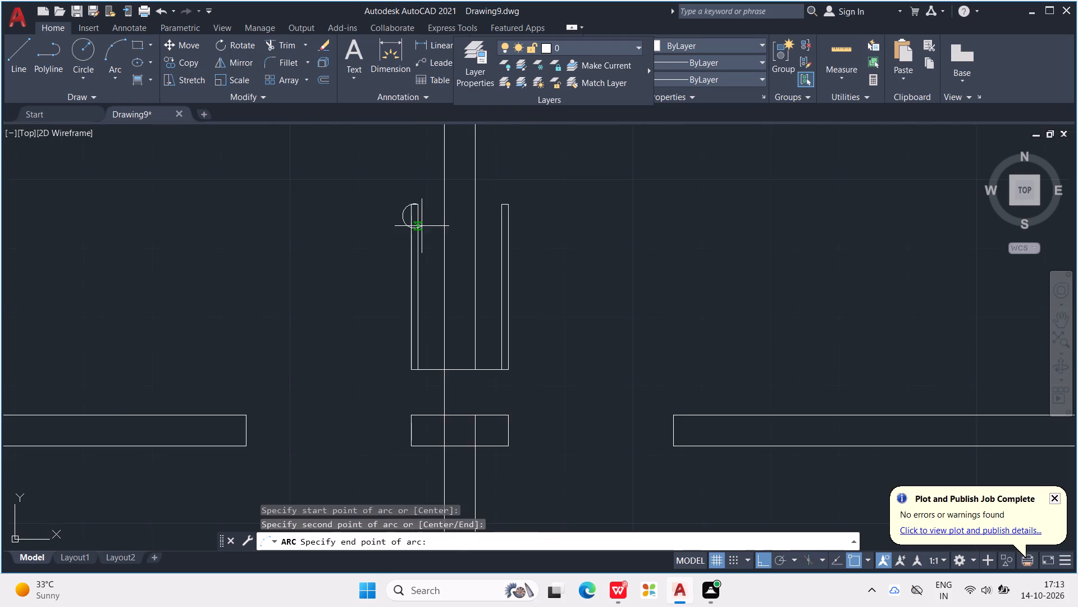
{"action": "scroll", "coordinate": [422, 228], "scroll_direction": "down", "scroll_amount": 2}
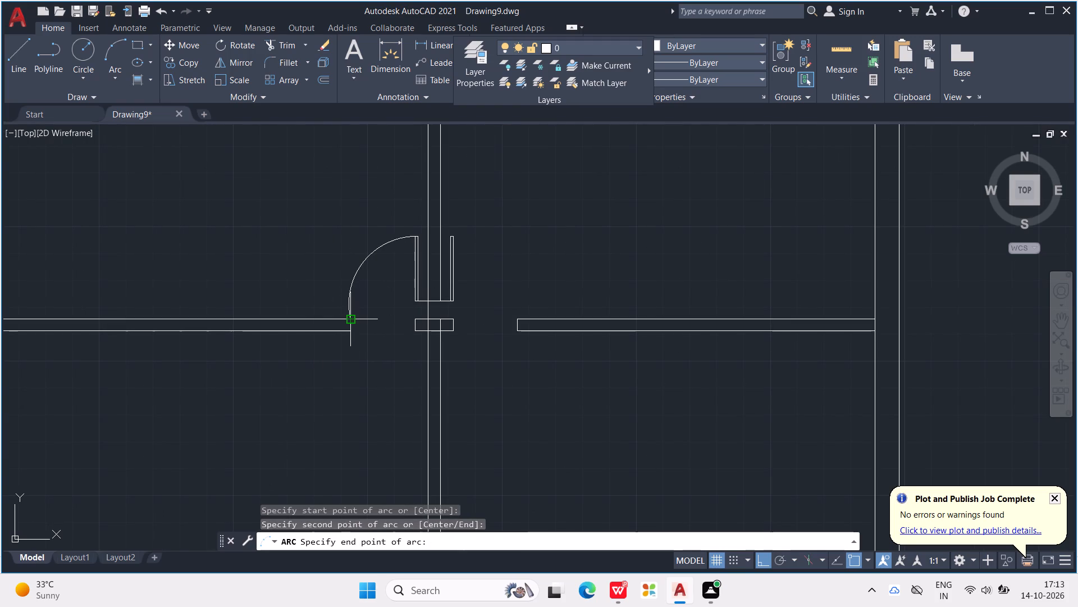
{"action": "left_click", "coordinate": [351, 319]}
{"action": "key", "text": "Escape"}
{"action": "key", "text": "Escape"}
{"action": "key", "text": "Escape"}
{"action": "key", "text": "Escape"}
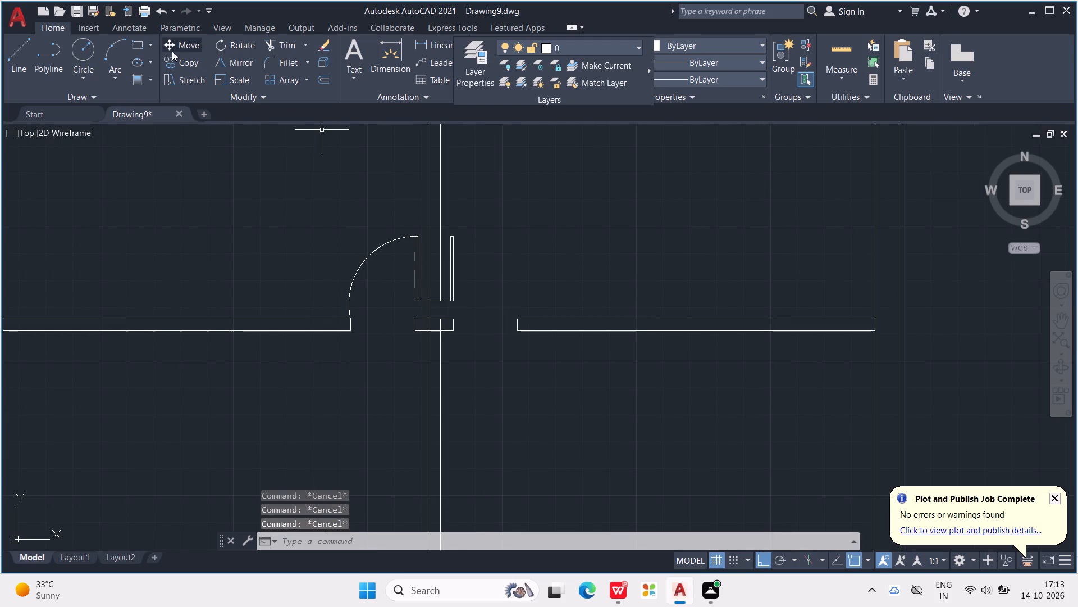
Draw the right door swing as a three-point arc through the right leaf's top corners to the right partition end's upper corner.
{"action": "left_click", "coordinate": [117, 51]}
{"action": "scroll", "coordinate": [466, 216], "scroll_direction": "up", "scroll_amount": 1}
{"action": "scroll", "coordinate": [396, 294], "scroll_direction": "up", "scroll_amount": 2}
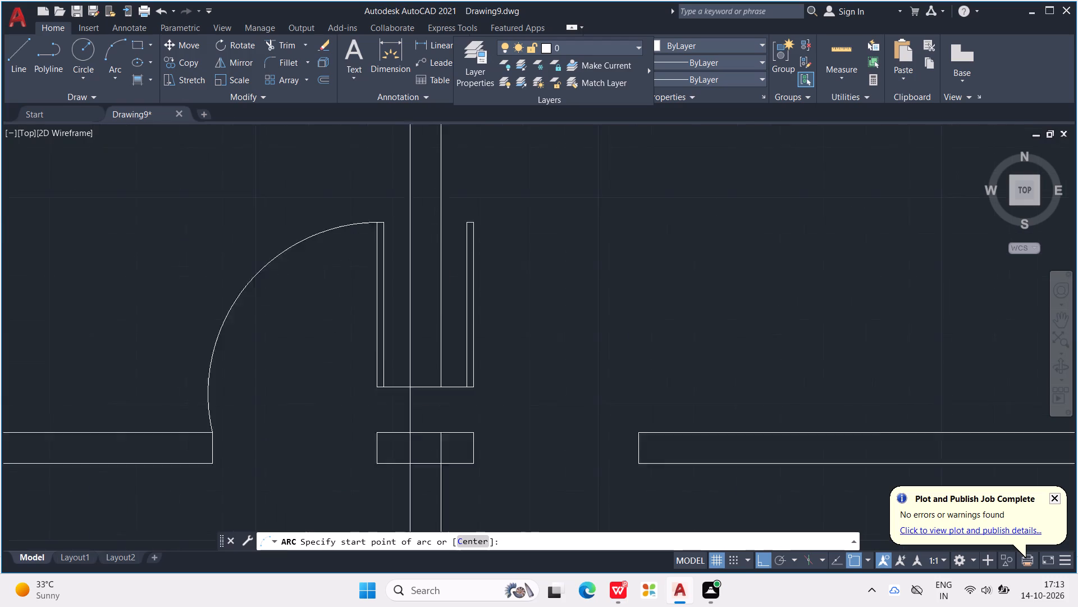
{"action": "left_click", "coordinate": [504, 180]}
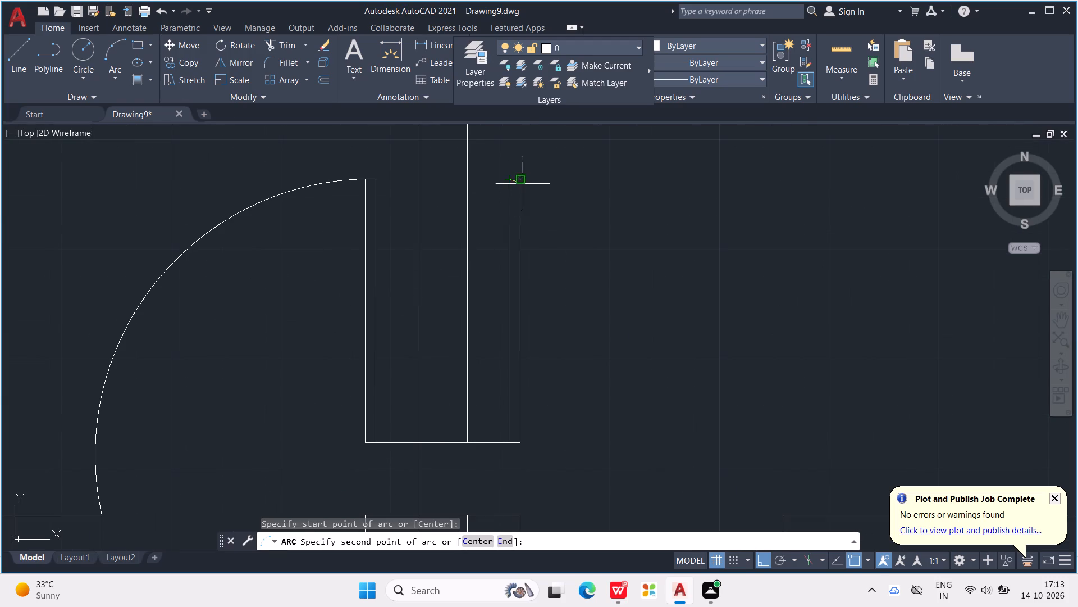
{"action": "left_click", "coordinate": [523, 182]}
{"action": "scroll", "coordinate": [551, 252], "scroll_direction": "down", "scroll_amount": 4}
{"action": "middle_click_drag", "start_coordinate": [559, 266], "coordinate": [364, 266]}
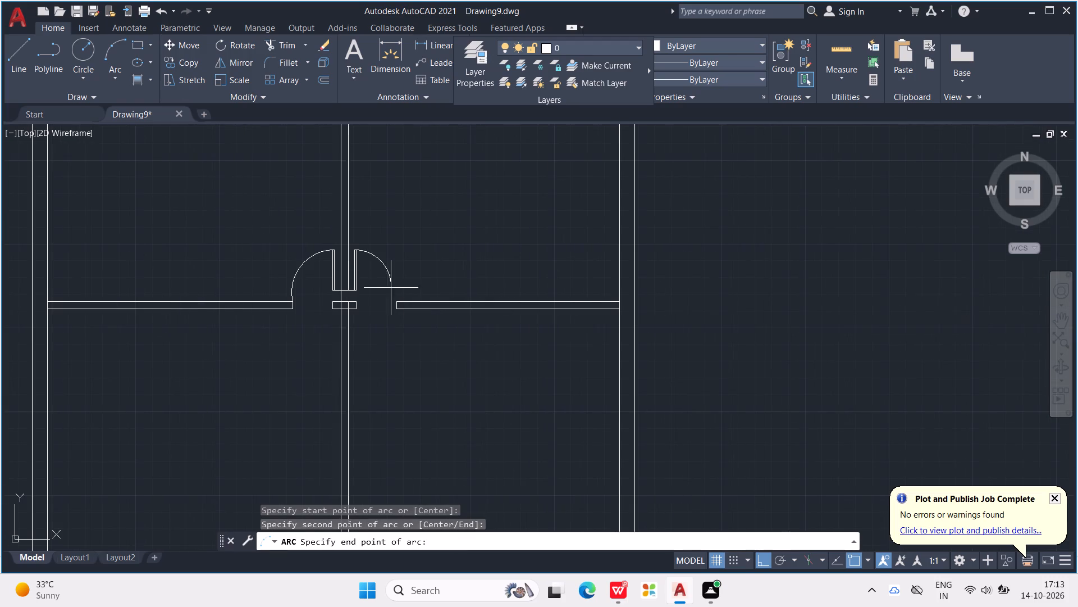
{"action": "scroll", "coordinate": [396, 298], "scroll_direction": "up", "scroll_amount": 2}
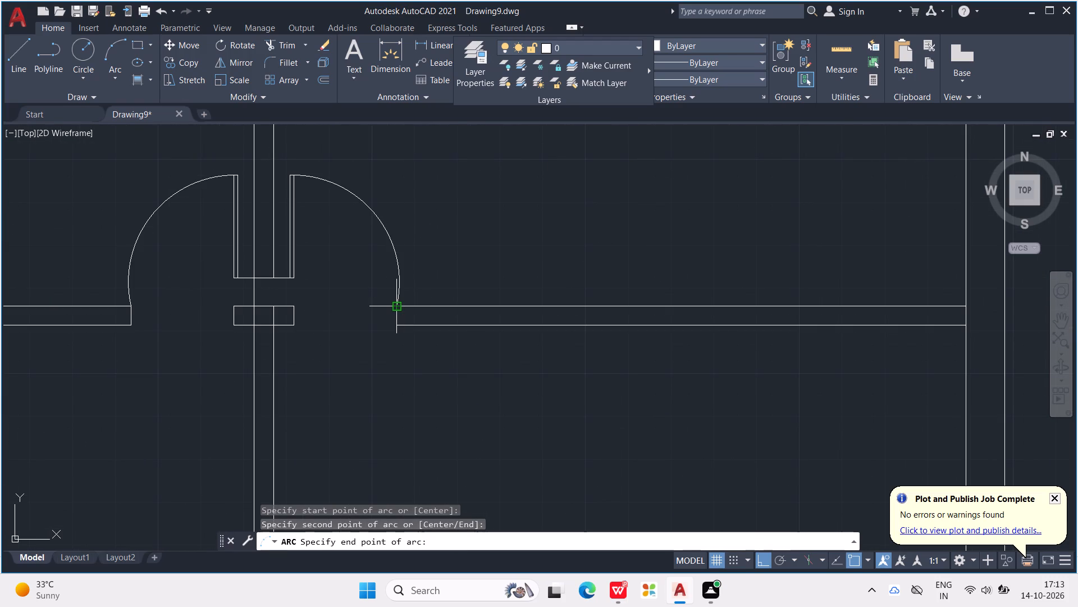
{"action": "left_click", "coordinate": [398, 306]}
{"action": "scroll", "coordinate": [398, 296], "scroll_direction": "down", "scroll_amount": 3}
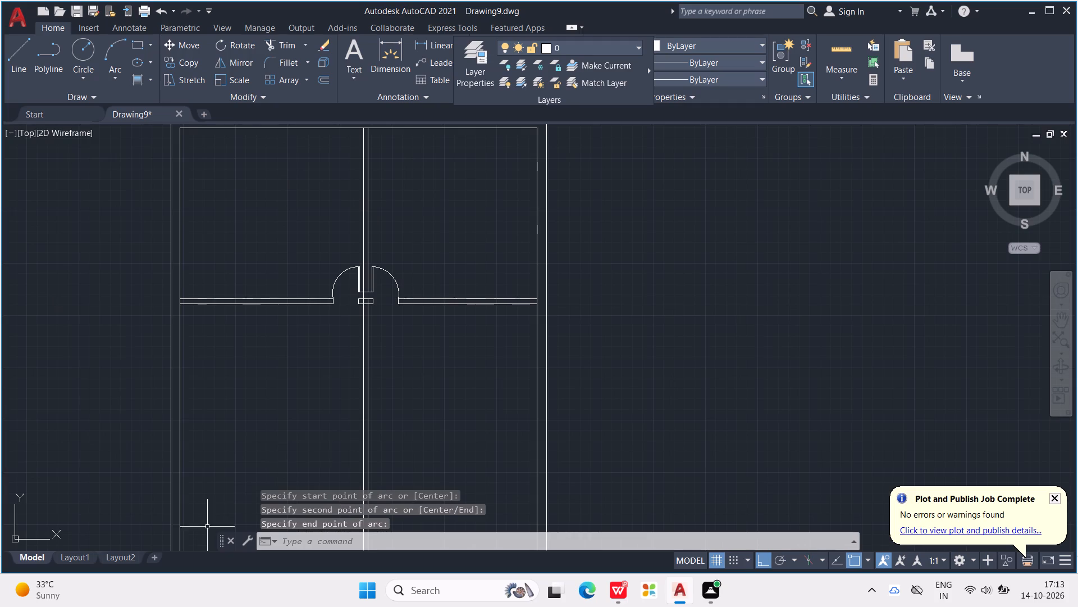
{"action": "key", "text": "Escape"}
{"action": "key", "text": "Escape"}
{"action": "key", "text": "Escape"}
{"action": "key", "text": "Escape"}
{"action": "key", "text": "Escape"}
{"action": "key", "text": "Escape"}
{"action": "key", "text": "Escape"}
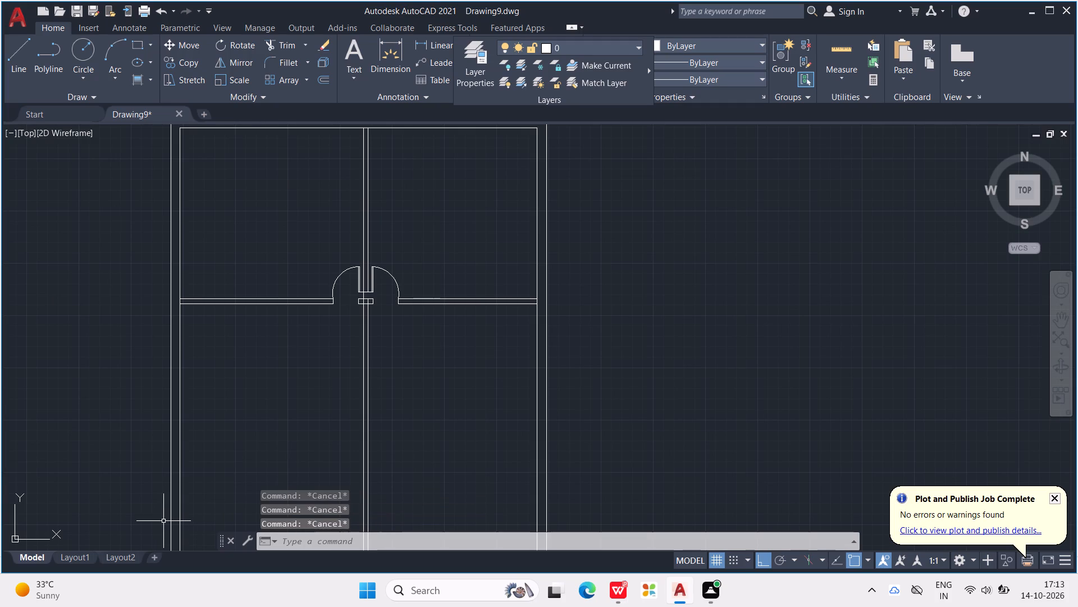
Trim away both faces of the vertical partition below the horizontal partition.
{"action": "type", "text": "TR"}
{"action": "key", "text": "Return"}
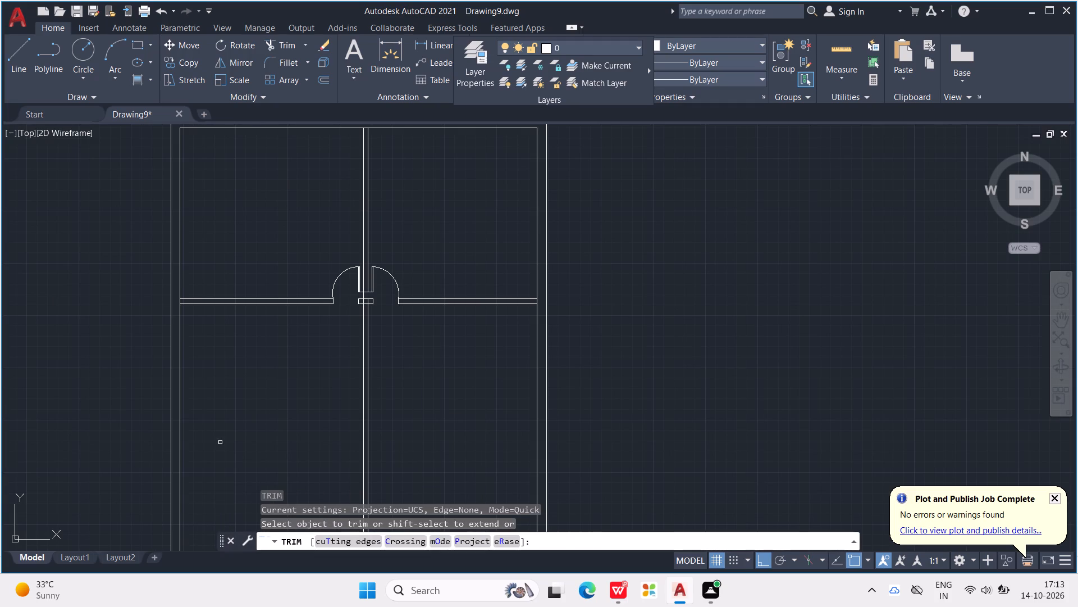
{"action": "left_click_drag", "start_coordinate": [253, 437], "coordinate": [519, 435]}
Remove the small leftover wall block between the two door openings, including its jamb and partition line remnants.
{"action": "scroll", "coordinate": [390, 288], "scroll_direction": "up", "scroll_amount": 2}
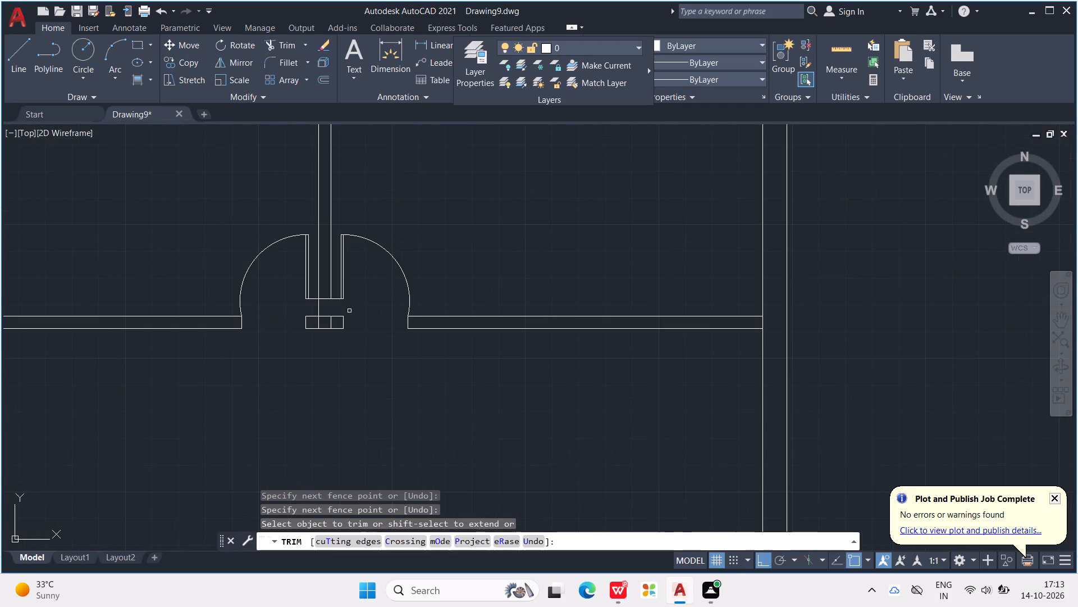
{"action": "left_click_drag", "start_coordinate": [316, 323], "coordinate": [307, 328]}
{"action": "left_click_drag", "start_coordinate": [325, 320], "coordinate": [344, 325]}
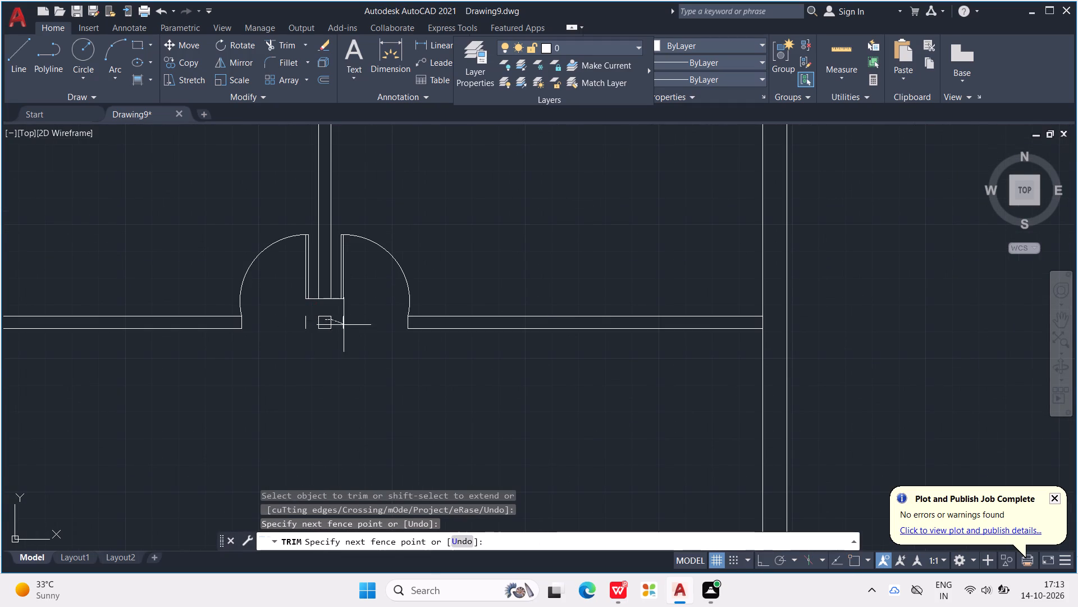
{"action": "left_click_drag", "start_coordinate": [344, 325], "coordinate": [303, 321]}
{"action": "left_click_drag", "start_coordinate": [329, 312], "coordinate": [329, 327]}
{"action": "left_click_drag", "start_coordinate": [329, 327], "coordinate": [328, 337]}
{"action": "scroll", "coordinate": [330, 337], "scroll_direction": "down", "scroll_amount": 3}
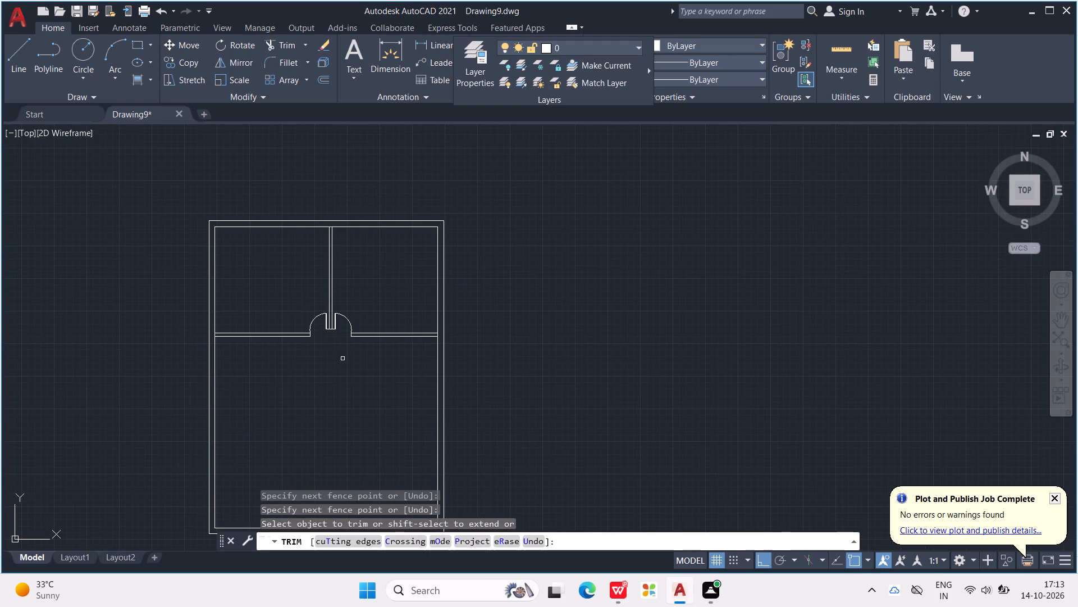
{"action": "middle_click_drag", "start_coordinate": [325, 400], "coordinate": [326, 310]}
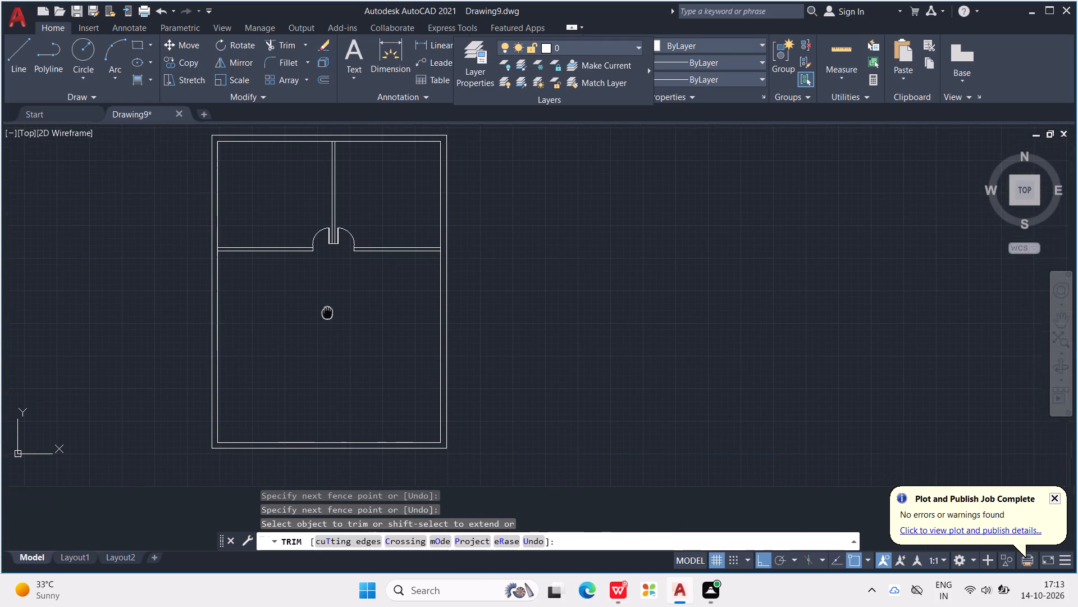
{"action": "middle_click_drag", "start_coordinate": [326, 310], "coordinate": [318, 306]}
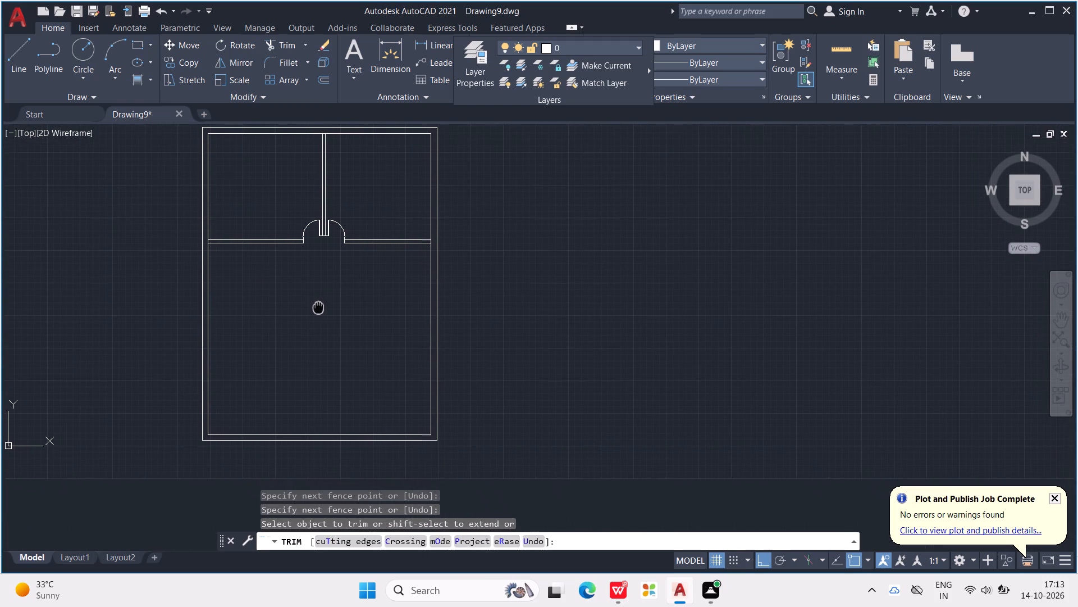
{"action": "middle_click_drag", "start_coordinate": [318, 306], "coordinate": [318, 309]}
{"action": "key", "text": "Escape"}
{"action": "key", "text": "Escape"}
{"action": "key", "text": "Escape"}
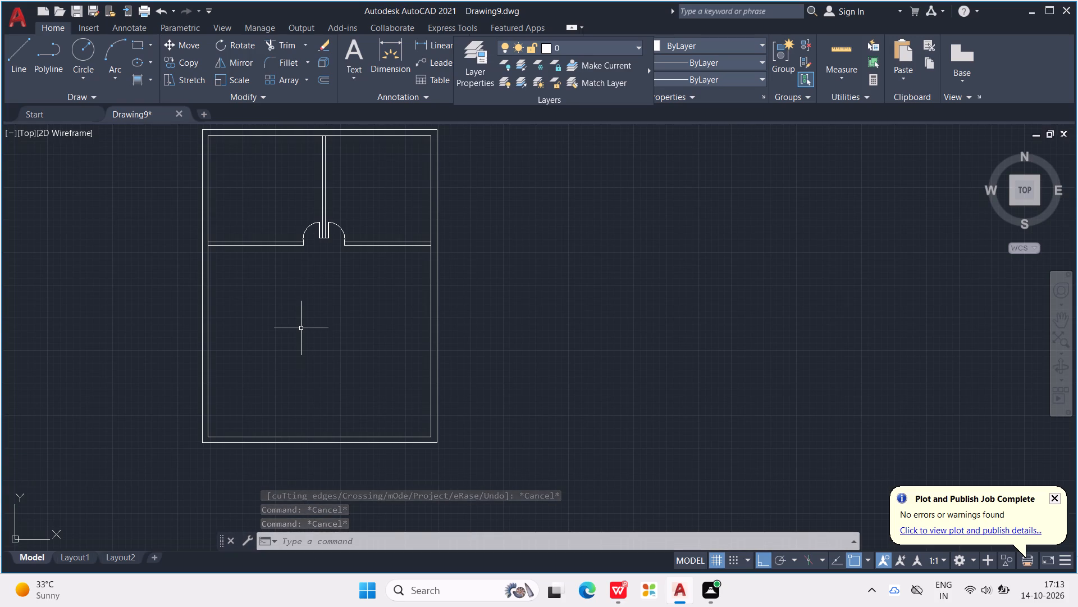
{"action": "key", "text": "Escape"}
{"action": "key", "text": "Escape"}
{"action": "key", "text": "Escape"}
{"action": "key", "text": "Escape"}
{"action": "key", "text": "Escape"}
{"action": "key", "text": "Escape"}
{"action": "key", "text": "Escape"}
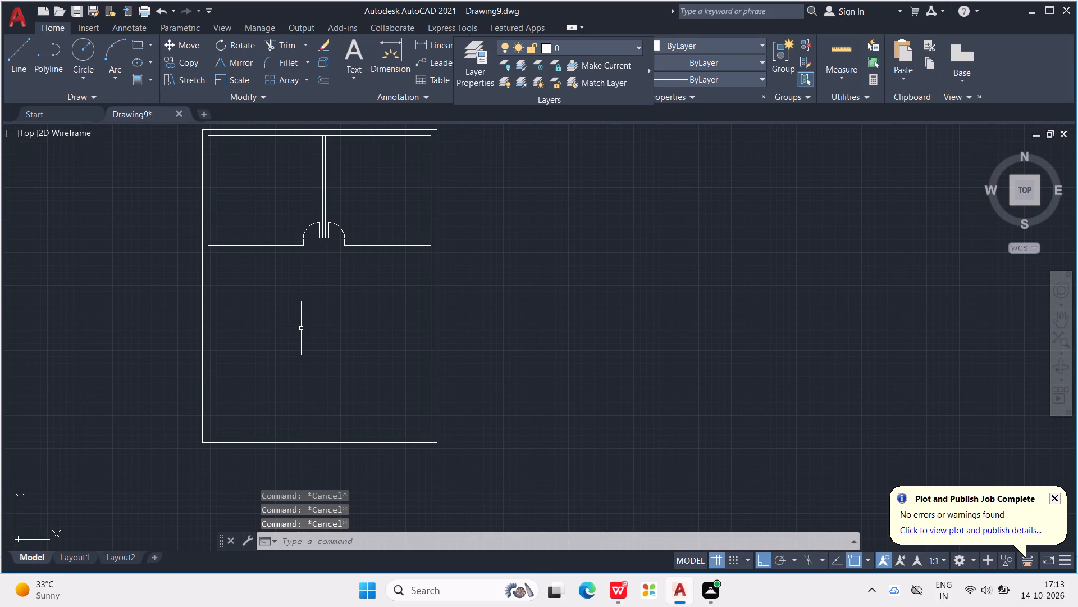
Offset the lower face of the left horizontal partition 6' downward.
{"action": "type", "text": "OFF"}
{"action": "key", "text": "Return"}
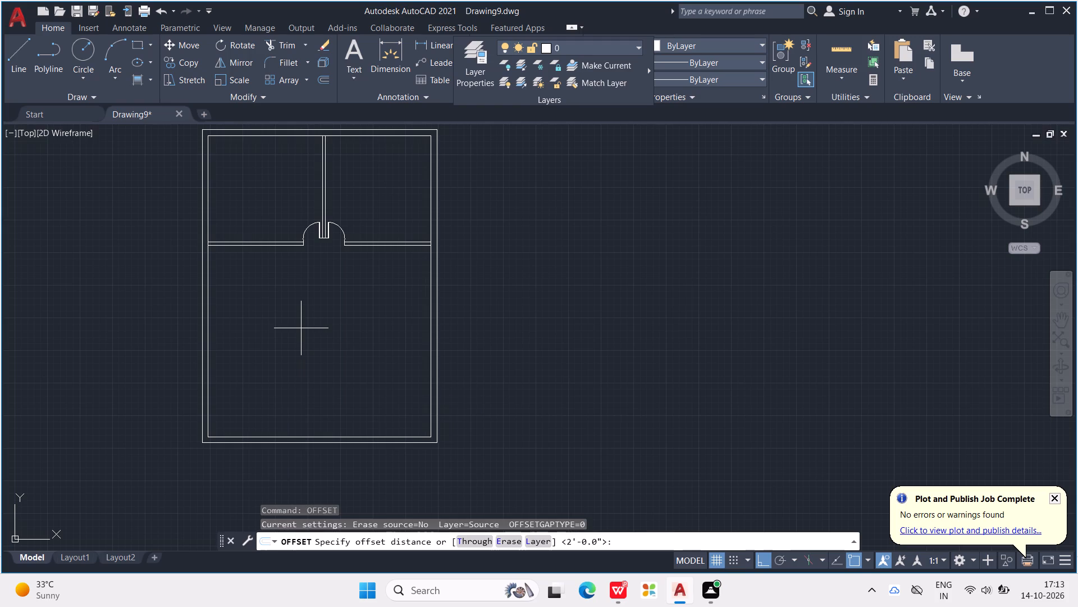
{"action": "key", "text": "6"}
{"action": "key", "text": "apostrophe"}
{"action": "key", "text": "Return"}
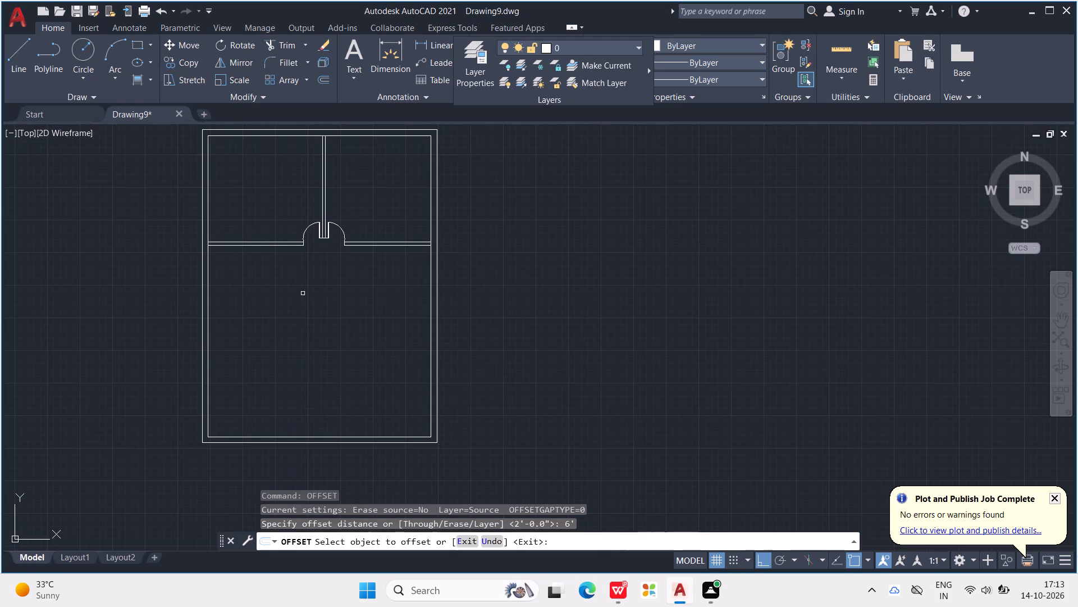
{"action": "scroll", "coordinate": [290, 248], "scroll_direction": "up", "scroll_amount": 4}
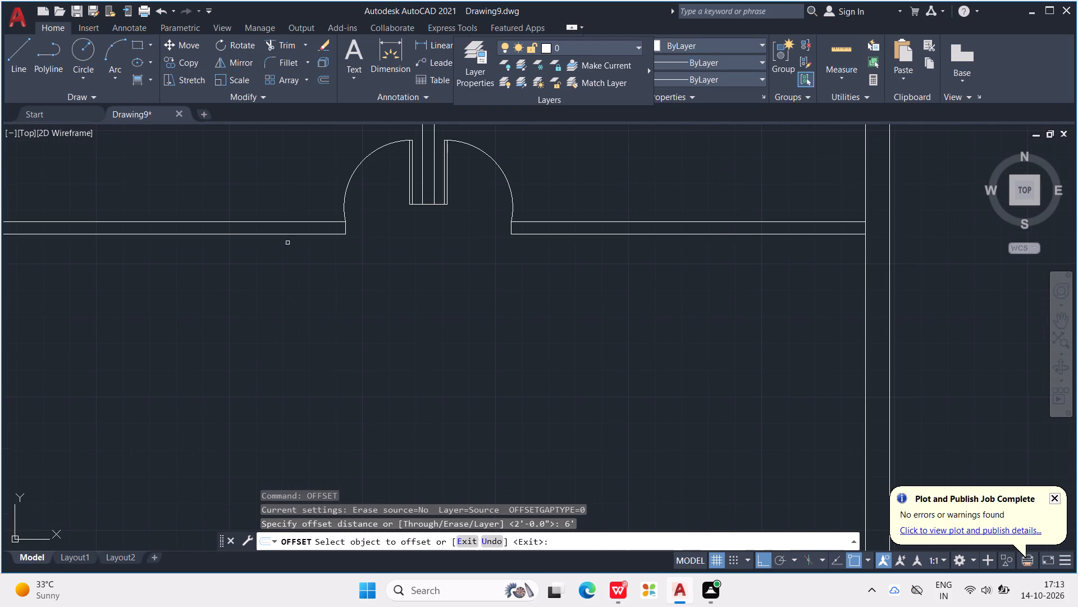
{"action": "left_click", "coordinate": [289, 236]}
{"action": "scroll", "coordinate": [295, 299], "scroll_direction": "down", "scroll_amount": 4}
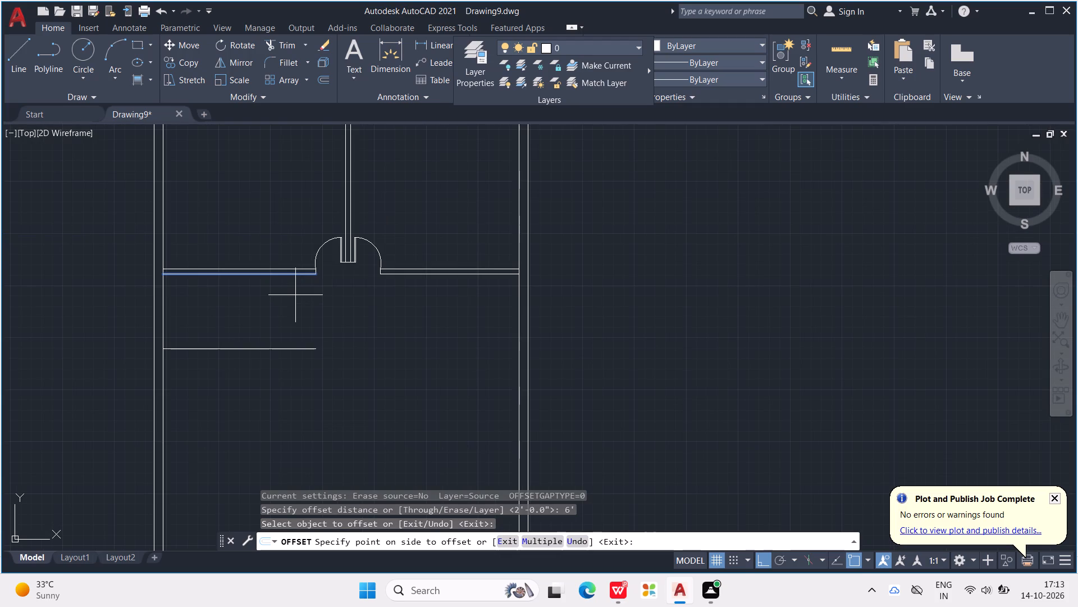
{"action": "left_click", "coordinate": [280, 323]}
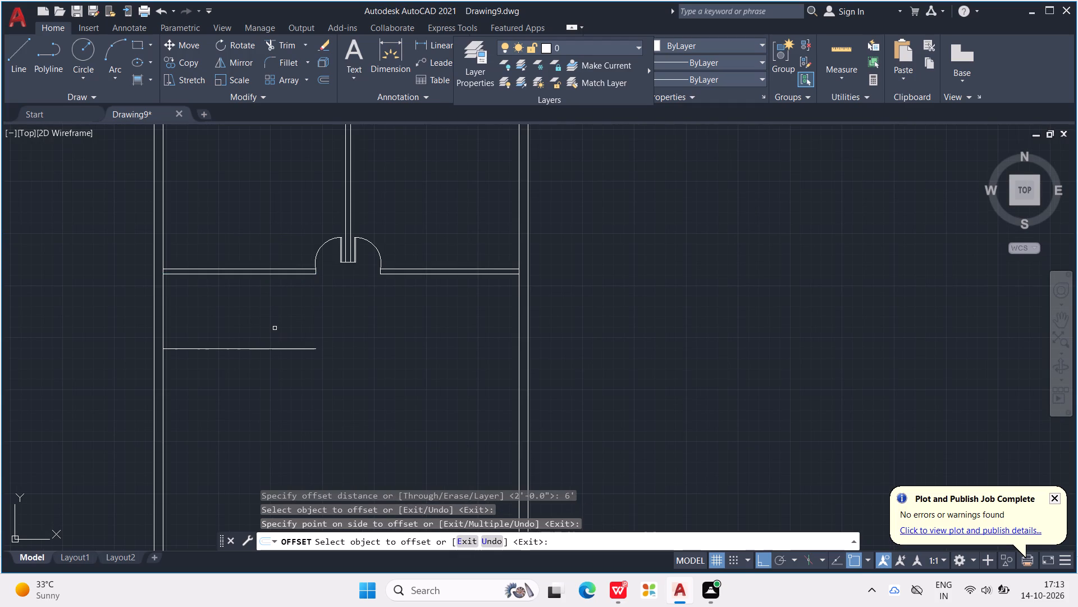
{"action": "key", "text": "Escape"}
{"action": "key", "text": "Escape"}
{"action": "key", "text": "Escape"}
{"action": "key", "text": "Escape"}
{"action": "key", "text": "Escape"}
{"action": "key", "text": "Escape"}
{"action": "key", "text": "Escape"}
{"action": "key", "text": "Escape"}
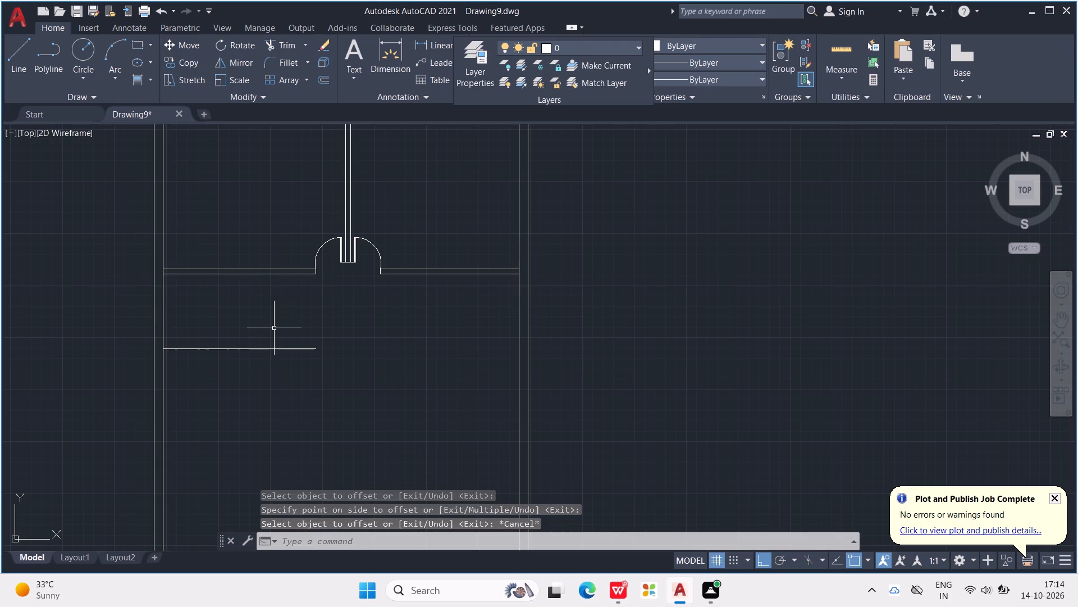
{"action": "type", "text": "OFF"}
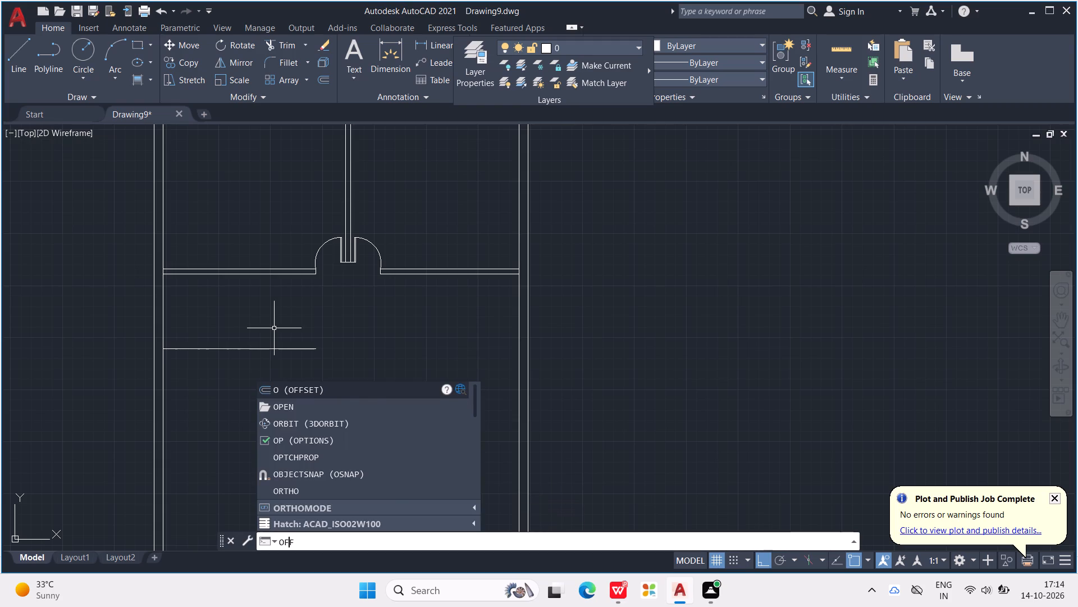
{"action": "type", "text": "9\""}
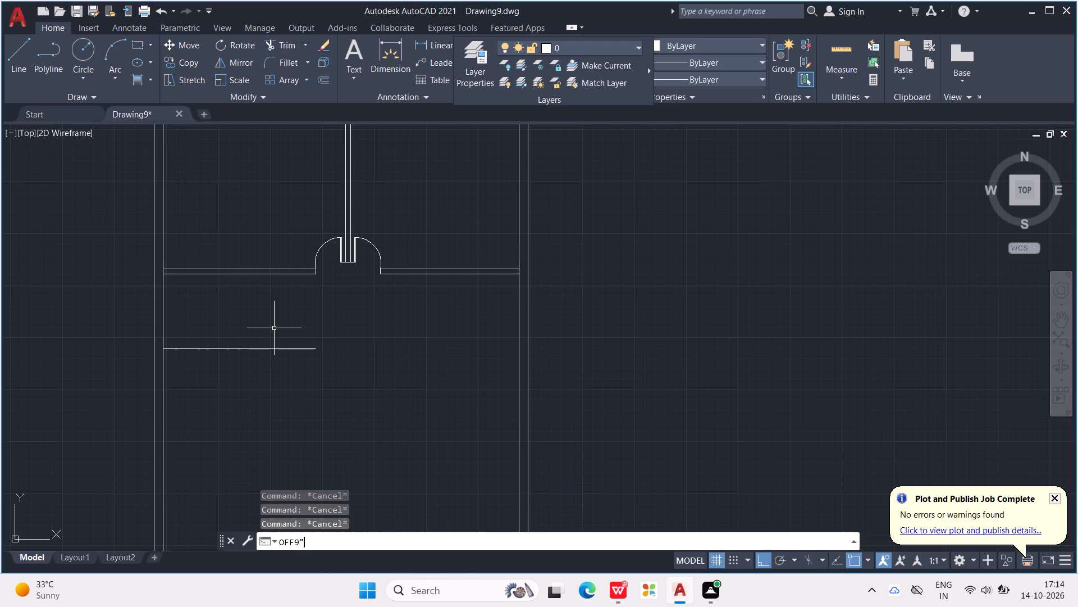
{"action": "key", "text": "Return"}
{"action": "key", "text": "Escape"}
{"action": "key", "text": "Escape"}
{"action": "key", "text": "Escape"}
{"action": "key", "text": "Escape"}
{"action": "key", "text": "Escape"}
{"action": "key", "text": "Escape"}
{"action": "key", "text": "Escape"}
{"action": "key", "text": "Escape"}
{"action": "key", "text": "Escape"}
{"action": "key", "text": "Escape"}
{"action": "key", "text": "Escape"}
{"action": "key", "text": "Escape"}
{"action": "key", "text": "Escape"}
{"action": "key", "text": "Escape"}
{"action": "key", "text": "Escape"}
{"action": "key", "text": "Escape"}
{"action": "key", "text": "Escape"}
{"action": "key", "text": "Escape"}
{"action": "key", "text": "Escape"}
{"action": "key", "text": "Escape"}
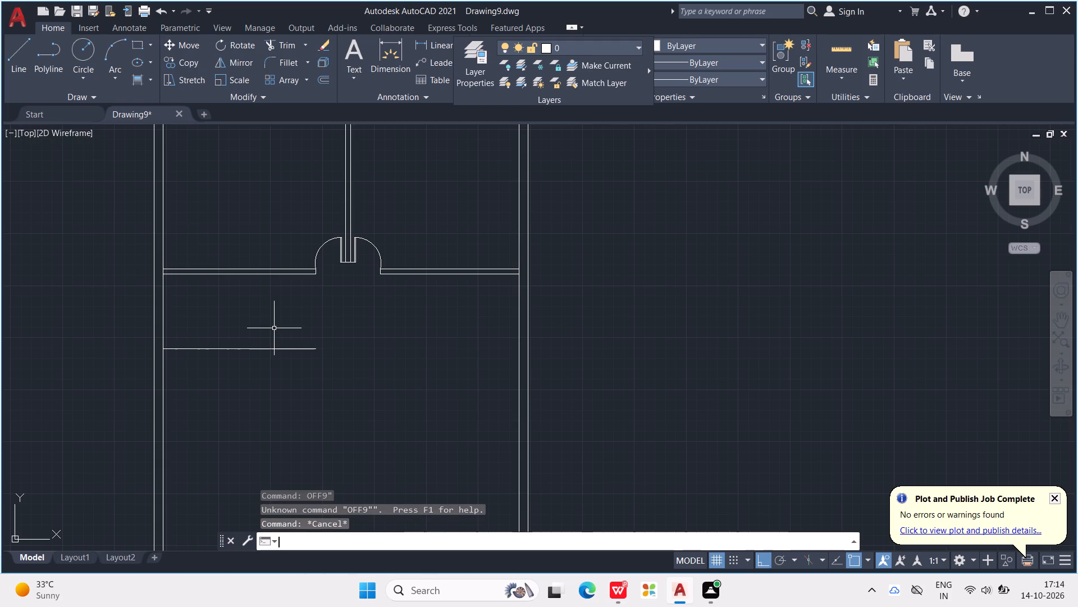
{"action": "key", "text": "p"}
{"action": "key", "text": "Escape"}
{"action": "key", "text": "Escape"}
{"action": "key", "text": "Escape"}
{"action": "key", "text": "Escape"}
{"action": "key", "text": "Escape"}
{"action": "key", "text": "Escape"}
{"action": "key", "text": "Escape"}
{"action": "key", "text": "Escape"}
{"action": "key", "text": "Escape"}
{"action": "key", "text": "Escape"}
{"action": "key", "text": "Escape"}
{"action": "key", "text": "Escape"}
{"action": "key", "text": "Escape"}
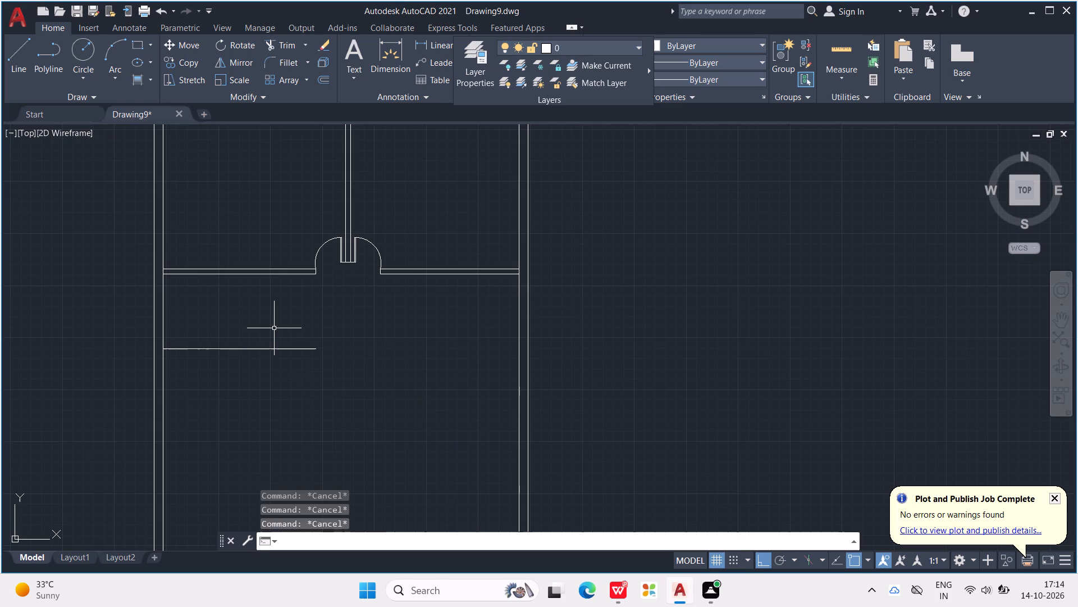
Offset the inner faces of the left and right outer walls 9' inward.
{"action": "type", "text": "OFF"}
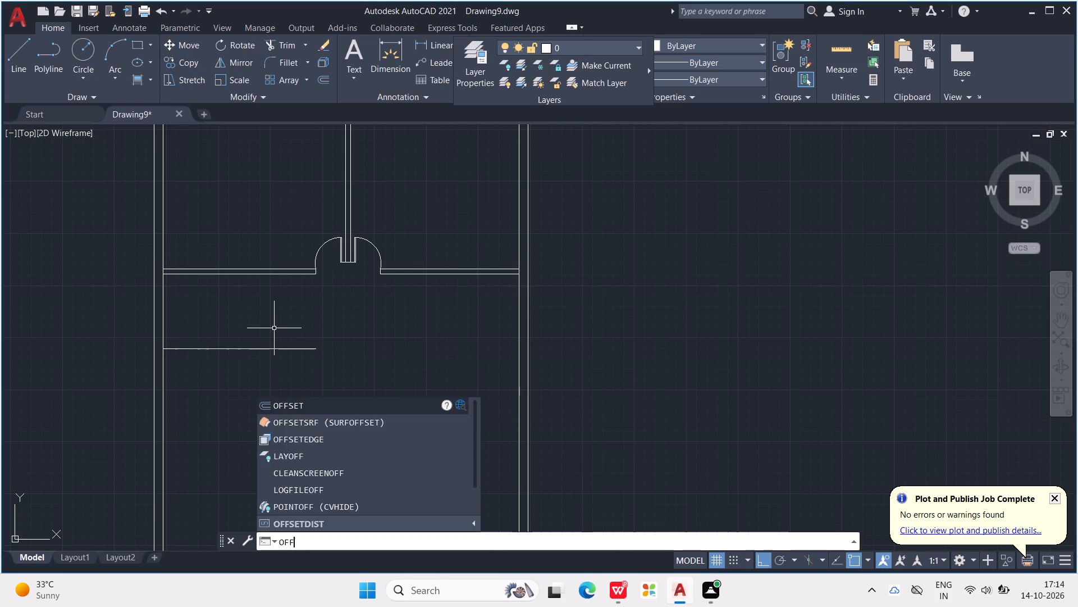
{"action": "key", "text": "Return"}
{"action": "type", "text": "9\""}
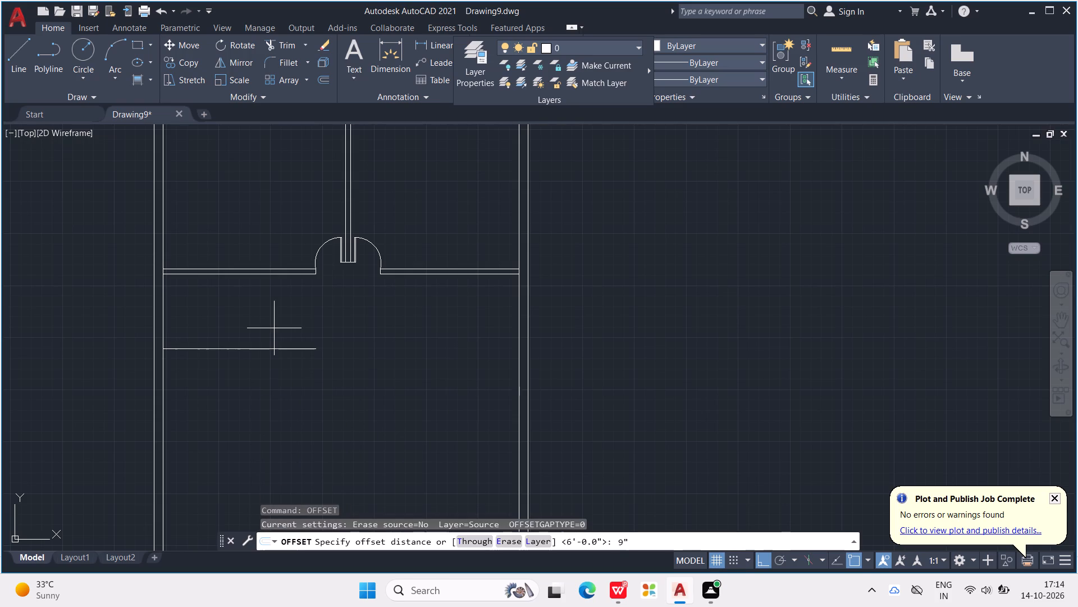
{"action": "key", "text": "BackSpace"}
{"action": "key", "text": "apostrophe"}
{"action": "key", "text": "Return"}
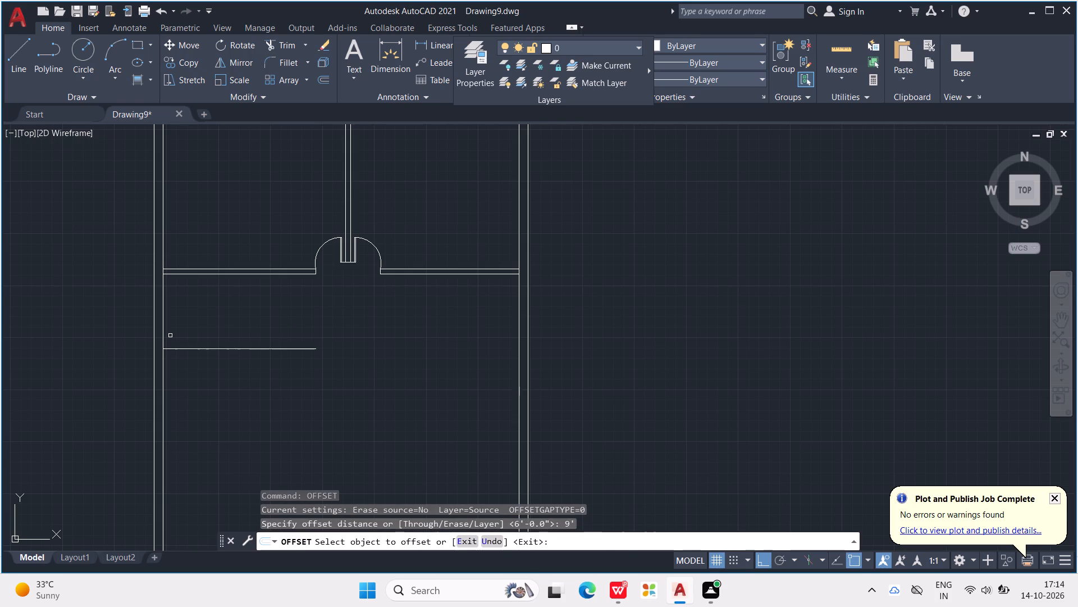
{"action": "left_click", "coordinate": [163, 326]}
{"action": "left_click_drag", "start_coordinate": [235, 332], "coordinate": [241, 334]}
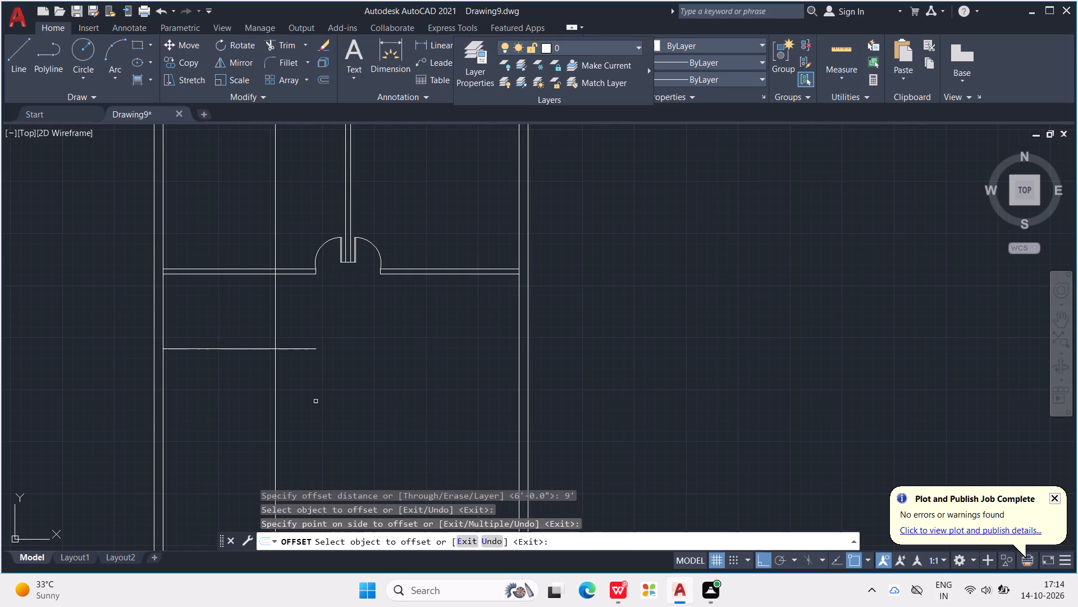
{"action": "left_click", "coordinate": [519, 328]}
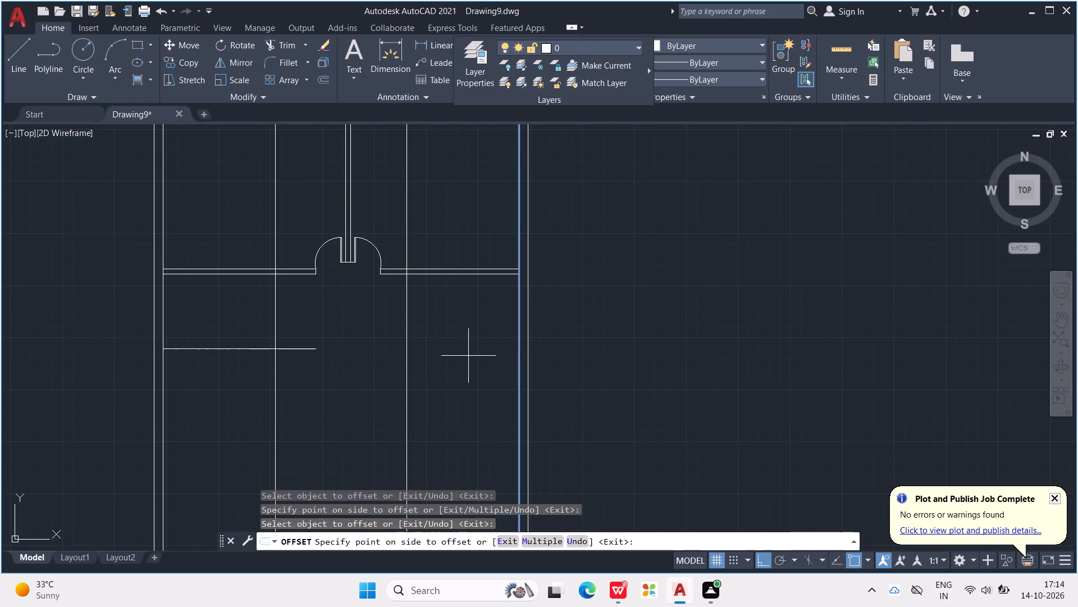
{"action": "left_click", "coordinate": [455, 359]}
{"action": "key", "text": "Escape"}
{"action": "key", "text": "Escape"}
{"action": "key", "text": "Escape"}
{"action": "key", "text": "Escape"}
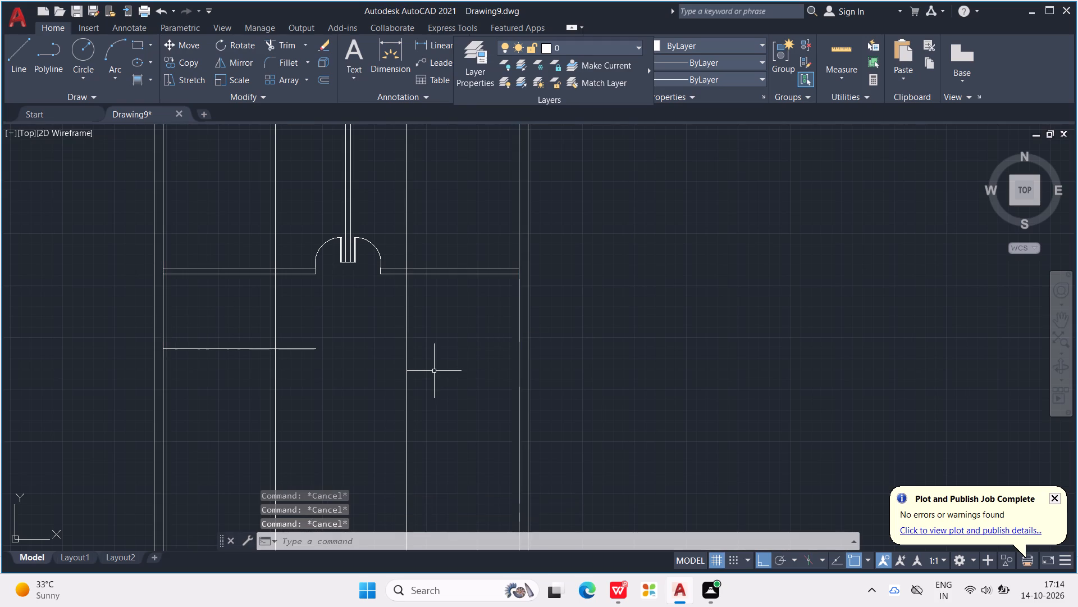
{"action": "key", "text": "Escape"}
{"action": "key", "text": "Escape"}
{"action": "key", "text": "Escape"}
Extend the horizontal line 6' below the partition to the right outer wall's inner face.
{"action": "type", "text": "EX"}
{"action": "key", "text": "Return"}
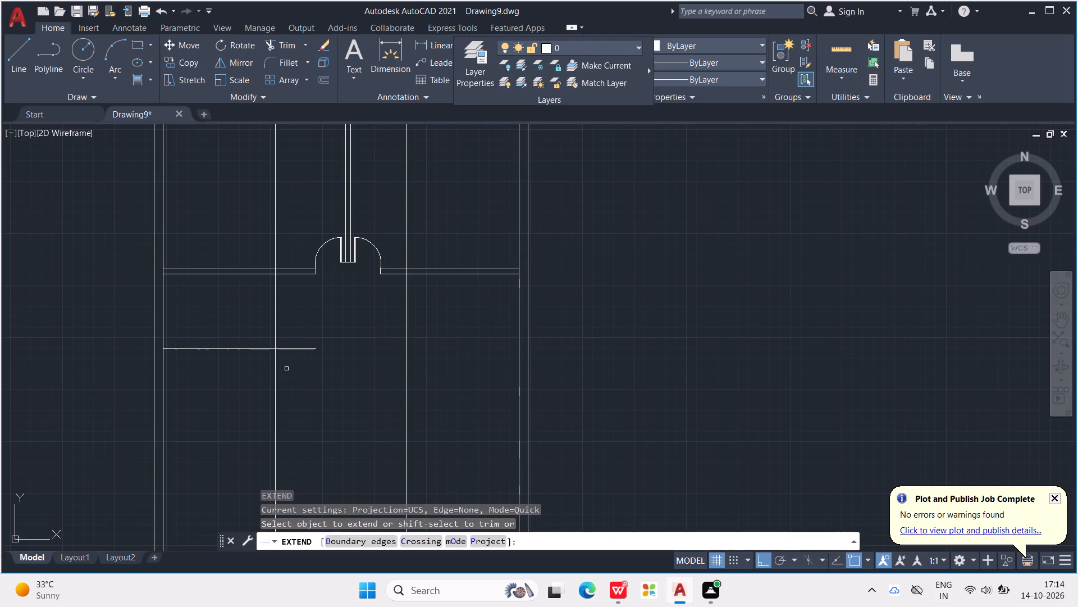
{"action": "left_click", "coordinate": [294, 349]}
{"action": "left_click_drag", "start_coordinate": [326, 324], "coordinate": [345, 365]}
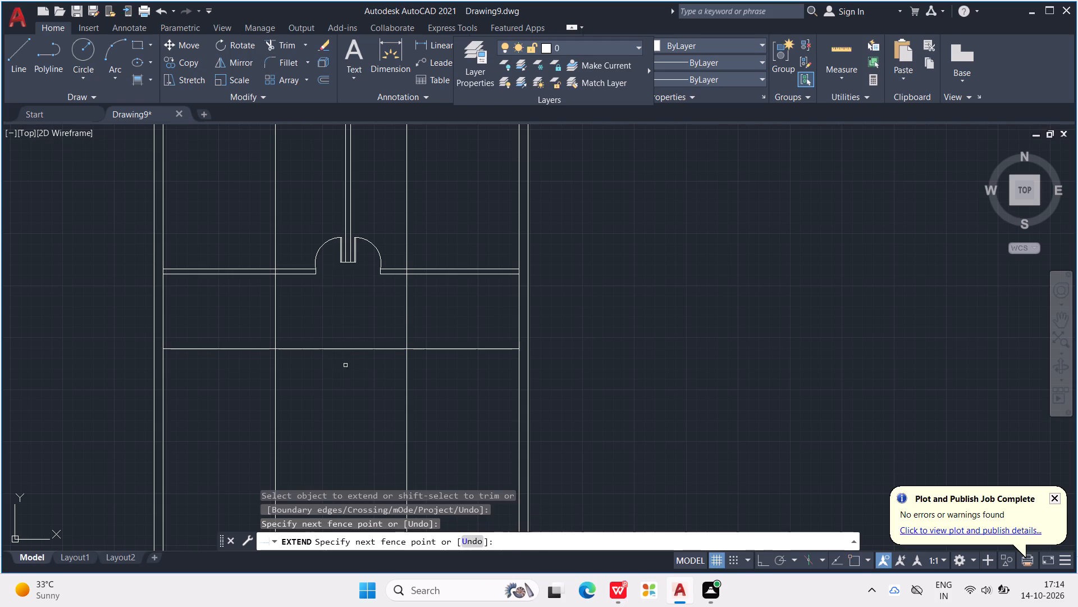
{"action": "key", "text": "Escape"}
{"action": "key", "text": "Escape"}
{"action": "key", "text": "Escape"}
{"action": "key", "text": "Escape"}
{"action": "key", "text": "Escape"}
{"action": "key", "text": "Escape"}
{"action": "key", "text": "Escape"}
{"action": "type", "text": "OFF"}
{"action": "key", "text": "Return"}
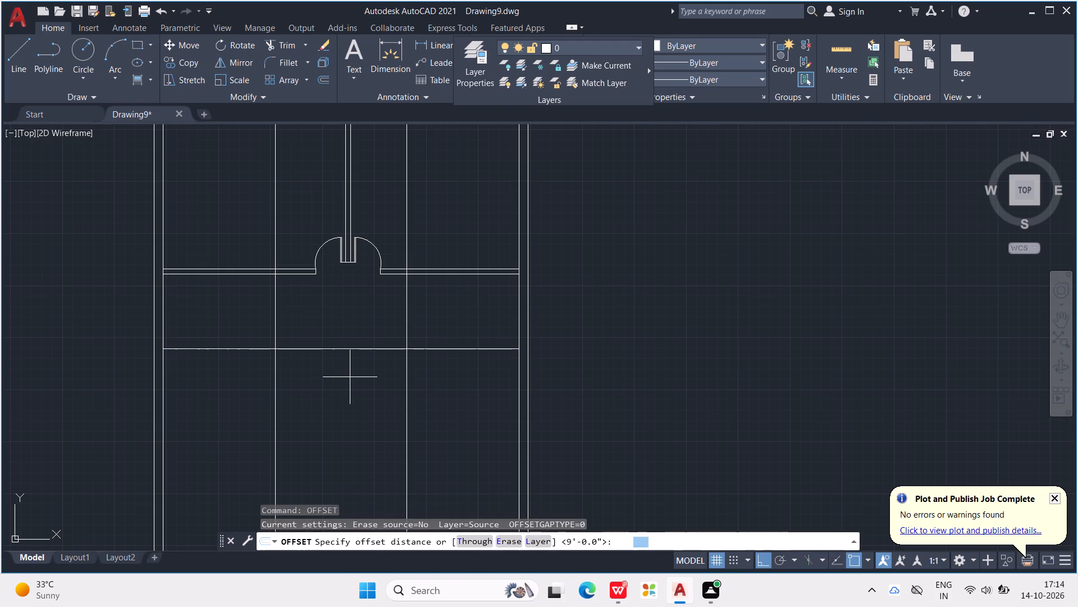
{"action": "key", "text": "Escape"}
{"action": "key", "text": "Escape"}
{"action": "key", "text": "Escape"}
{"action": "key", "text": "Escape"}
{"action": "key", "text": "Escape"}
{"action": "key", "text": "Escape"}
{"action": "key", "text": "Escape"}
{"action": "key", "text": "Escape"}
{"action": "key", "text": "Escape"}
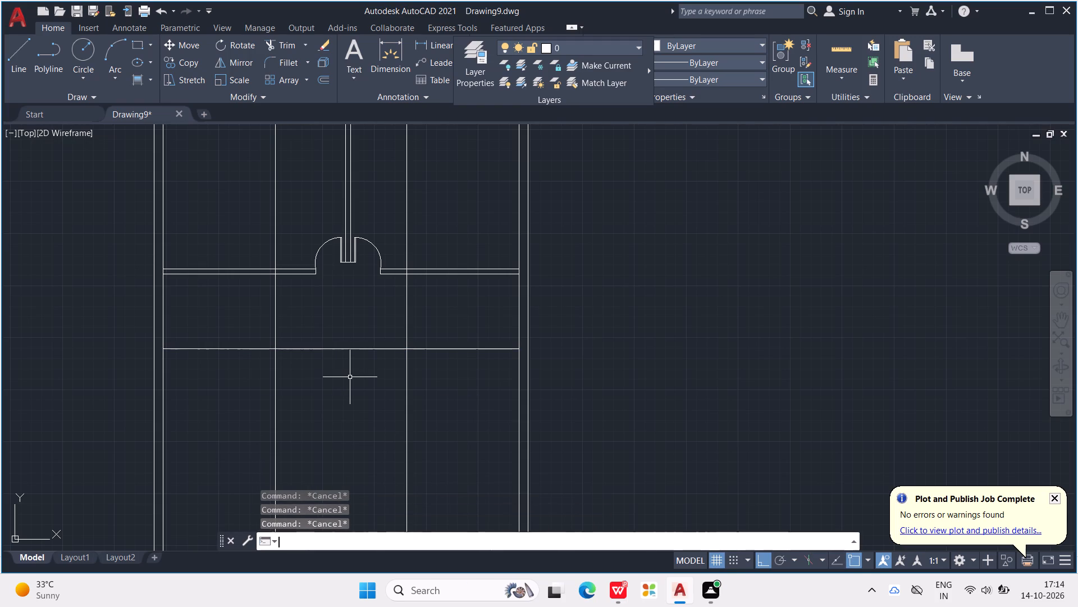
Trim the 6' passage line between the two 9' offset lines and cut both vertical lines away above the horizontal partitions.
{"action": "type", "text": "TR"}
{"action": "key", "text": "Return"}
{"action": "left_click_drag", "start_coordinate": [337, 348], "coordinate": [332, 335]}
{"action": "left_click_drag", "start_coordinate": [422, 210], "coordinate": [406, 208]}
{"action": "left_click", "coordinate": [404, 207]}
{"action": "left_click", "coordinate": [401, 210]}
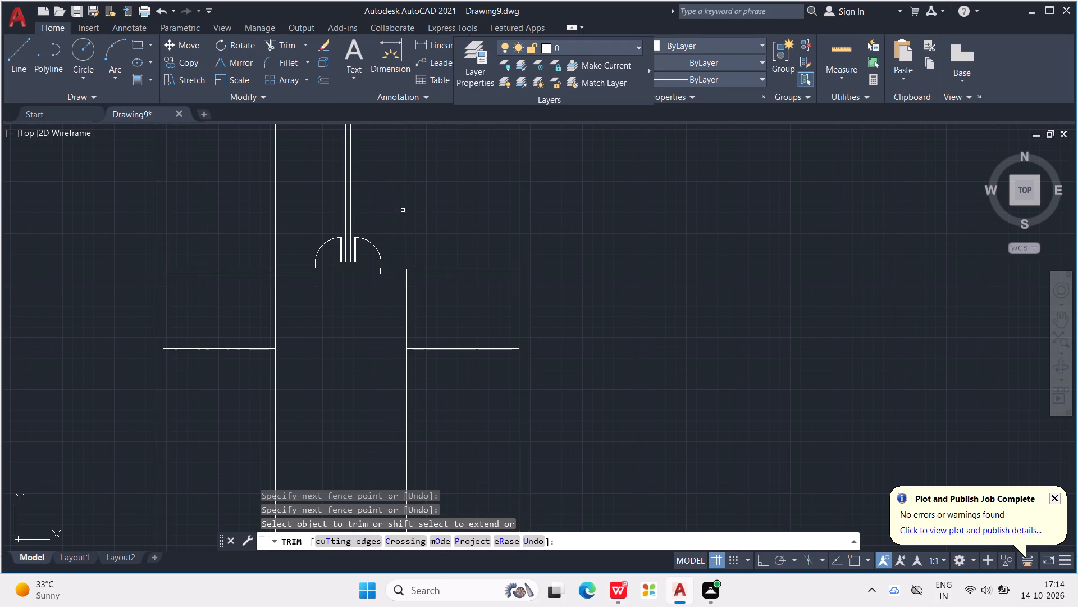
{"action": "left_click_drag", "start_coordinate": [311, 179], "coordinate": [231, 196]}
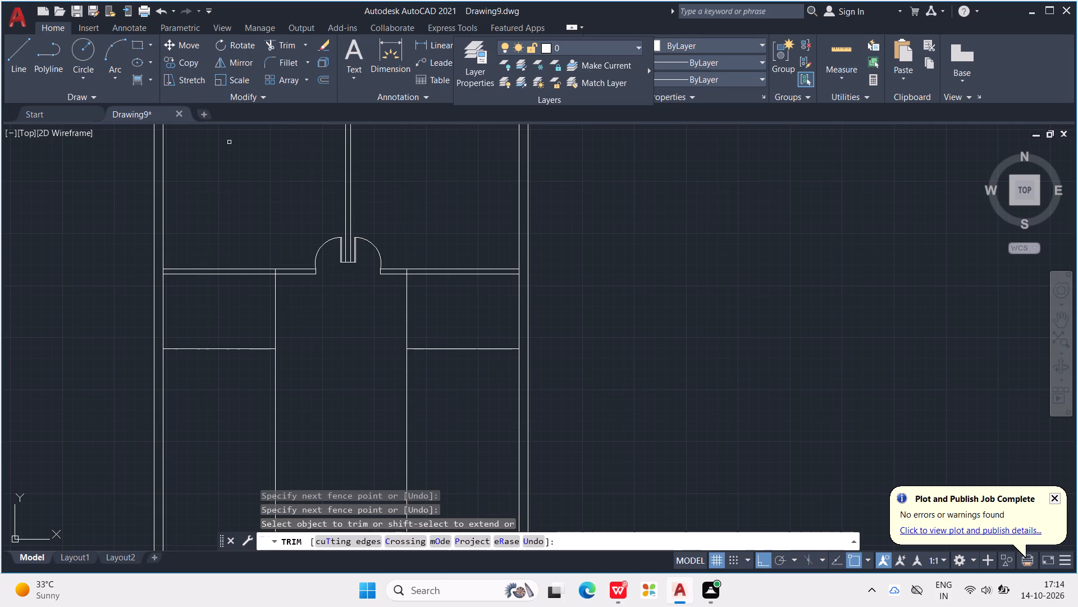
Trim the stubs of both vertical lines that lie within the thickness of the left and right horizontal partitions.
{"action": "scroll", "coordinate": [245, 191], "scroll_direction": "down", "scroll_amount": 1}
{"action": "middle_click_drag", "start_coordinate": [248, 197], "coordinate": [246, 207]}
{"action": "scroll", "coordinate": [252, 247], "scroll_direction": "up", "scroll_amount": 2}
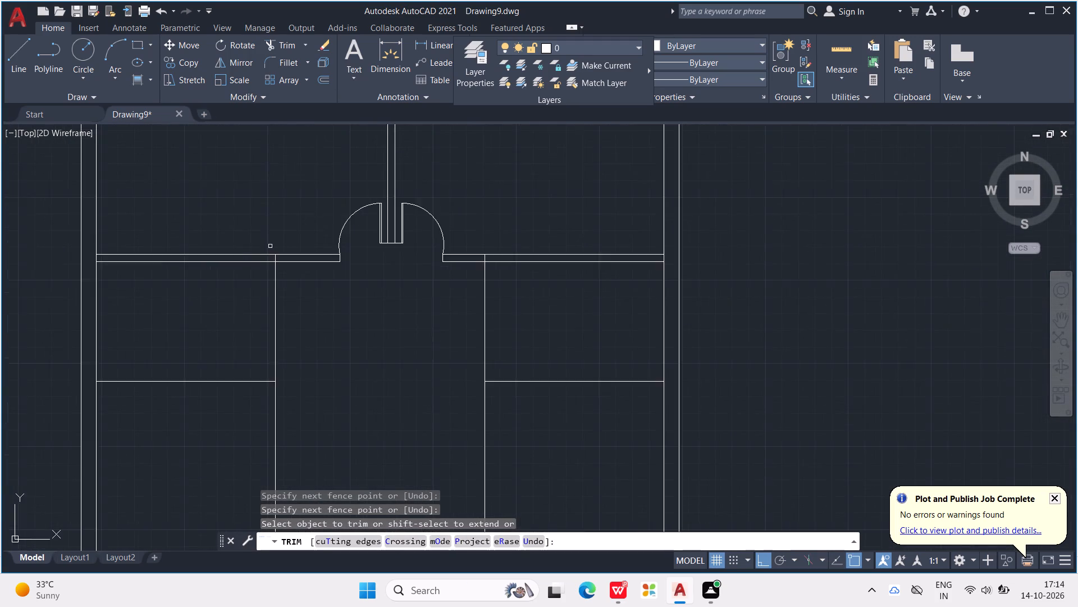
{"action": "scroll", "coordinate": [271, 247], "scroll_direction": "up", "scroll_amount": 3}
{"action": "left_click", "coordinate": [287, 297]}
{"action": "scroll", "coordinate": [278, 279], "scroll_direction": "down", "scroll_amount": 3}
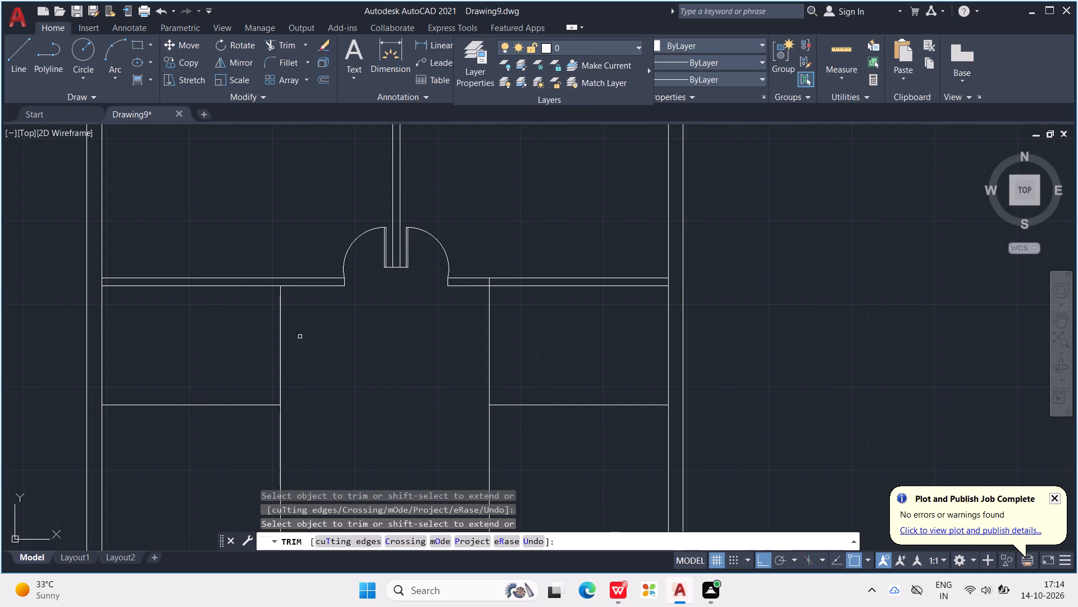
{"action": "scroll", "coordinate": [466, 284], "scroll_direction": "up", "scroll_amount": 2}
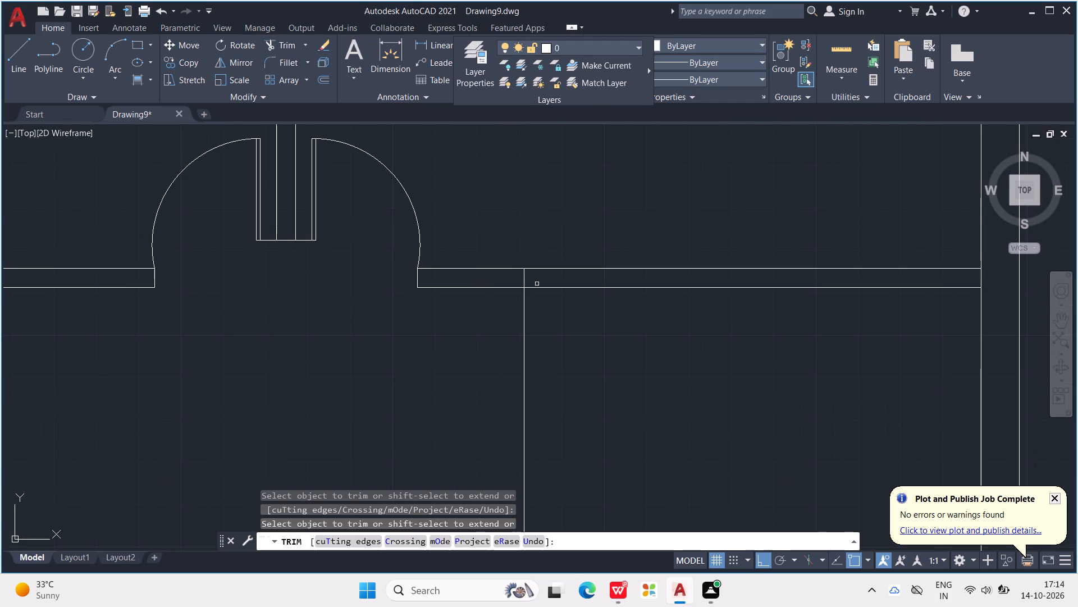
{"action": "left_click_drag", "start_coordinate": [537, 284], "coordinate": [520, 283]}
{"action": "scroll", "coordinate": [519, 282], "scroll_direction": "down", "scroll_amount": 3}
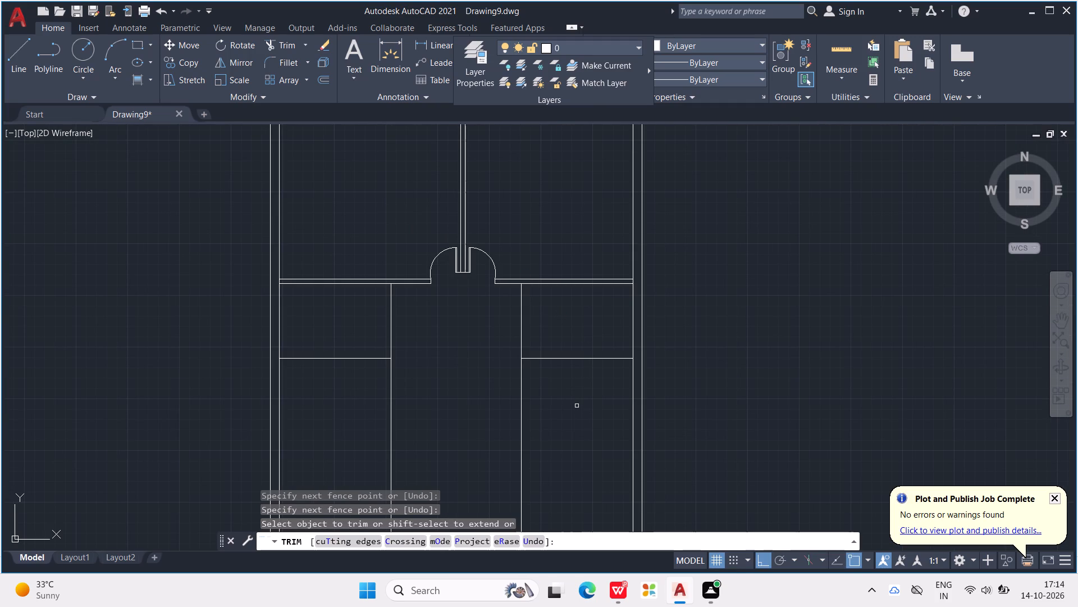
Trim both vertical lines away below the 6' passage line, leaving a small rectangular room on each side.
{"action": "left_click_drag", "start_coordinate": [577, 406], "coordinate": [384, 433]}
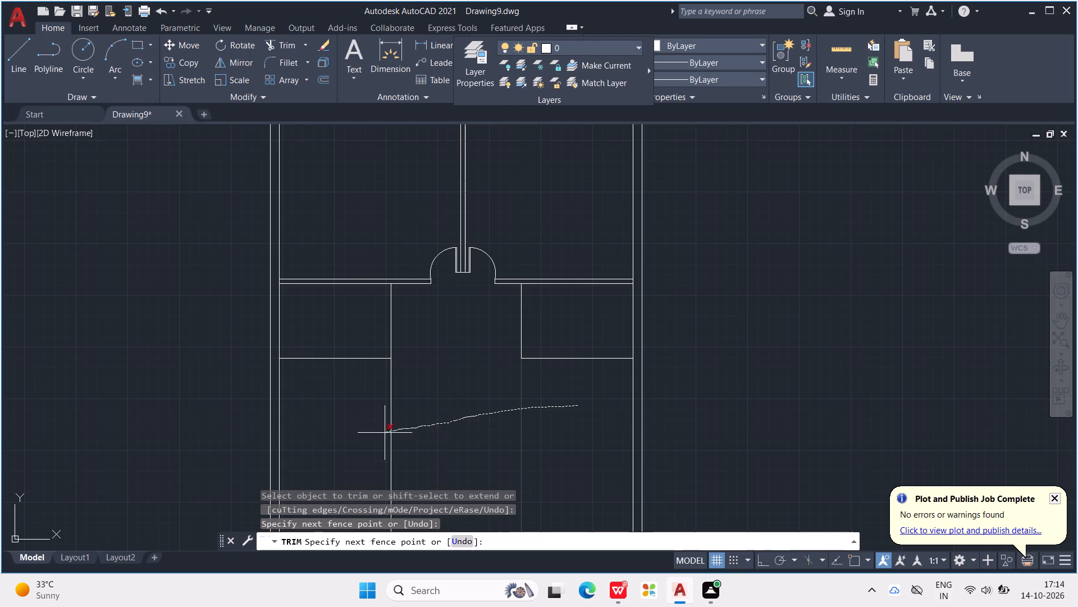
{"action": "left_click_drag", "start_coordinate": [384, 433], "coordinate": [371, 436]}
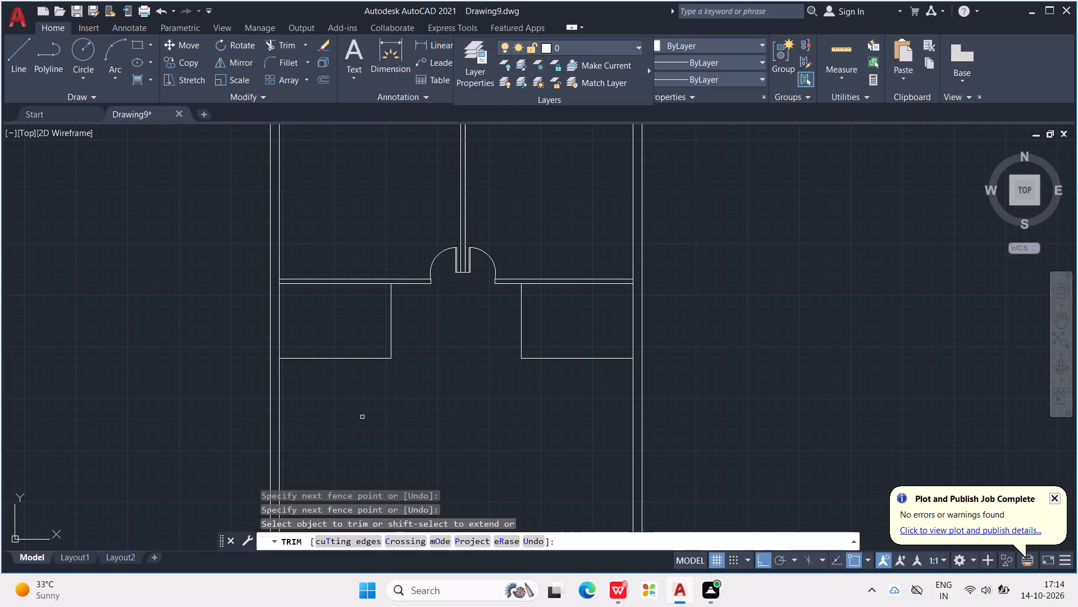
{"action": "key", "text": "Escape"}
{"action": "key", "text": "Escape"}
{"action": "key", "text": "Escape"}
{"action": "key", "text": "Escape"}
{"action": "key", "text": "Escape"}
Offset the side and bottom lines of the small left room 4.5" inward to form its partitions.
{"action": "type", "text": "OFF"}
{"action": "key", "text": "Return"}
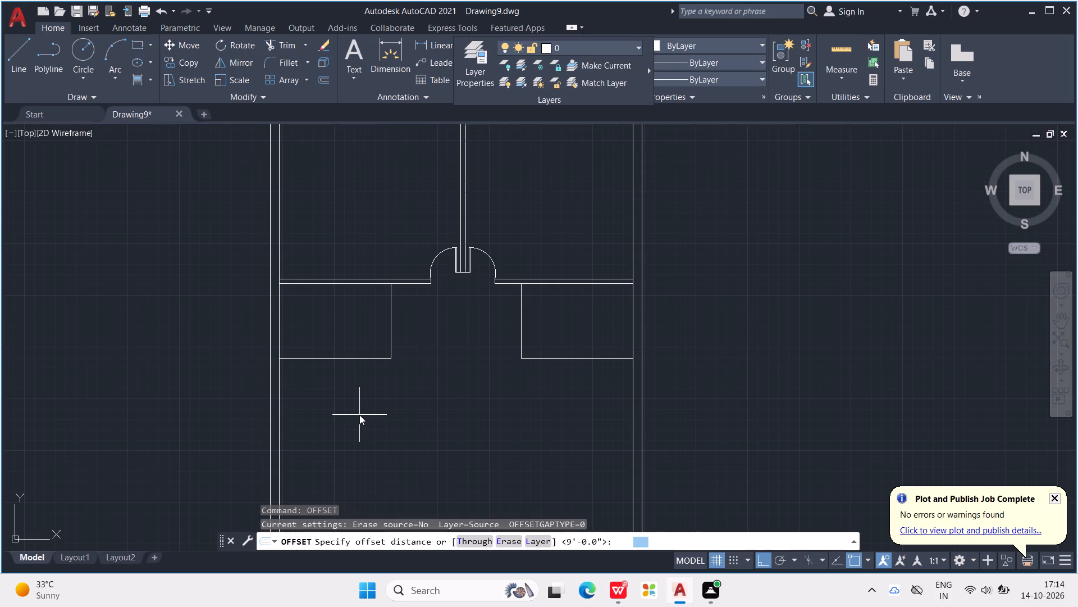
{"action": "type", "text": "4.5\""}
{"action": "key", "text": "Return"}
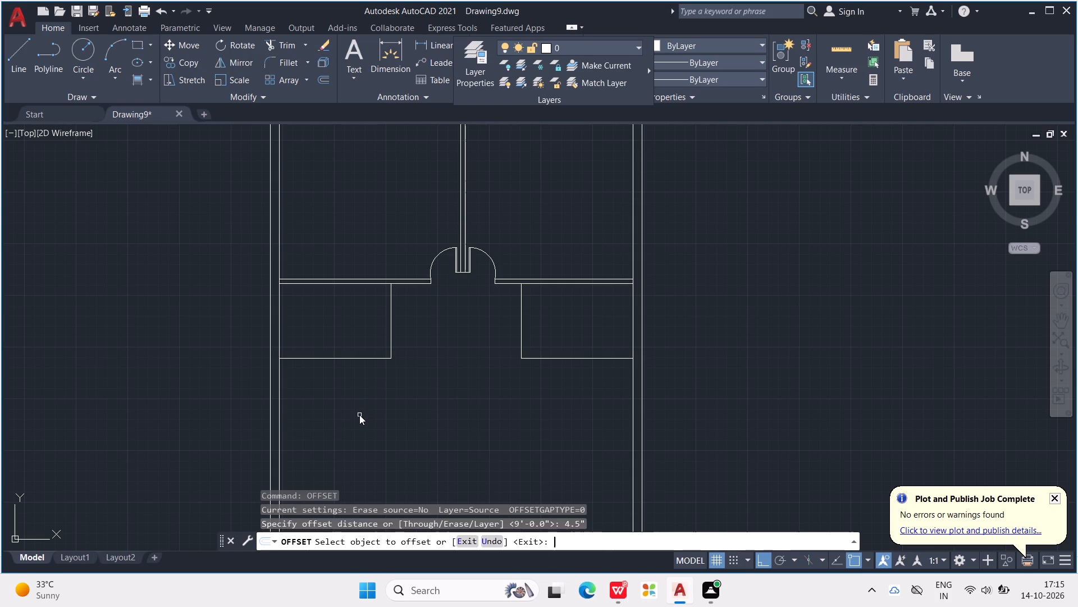
{"action": "left_click", "coordinate": [391, 314]}
{"action": "left_click", "coordinate": [358, 324]}
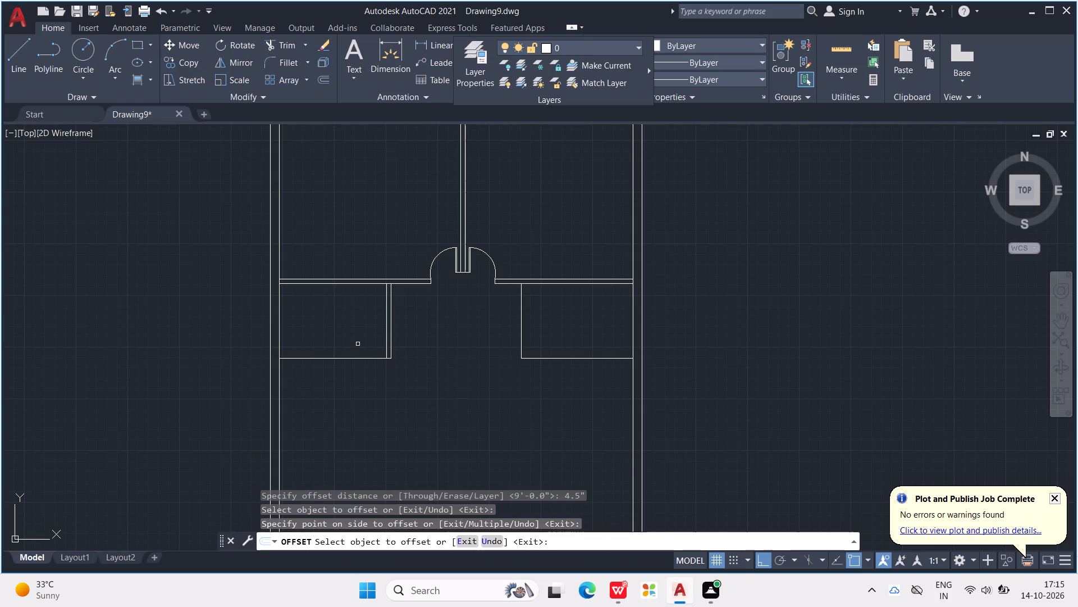
{"action": "left_click", "coordinate": [358, 356]}
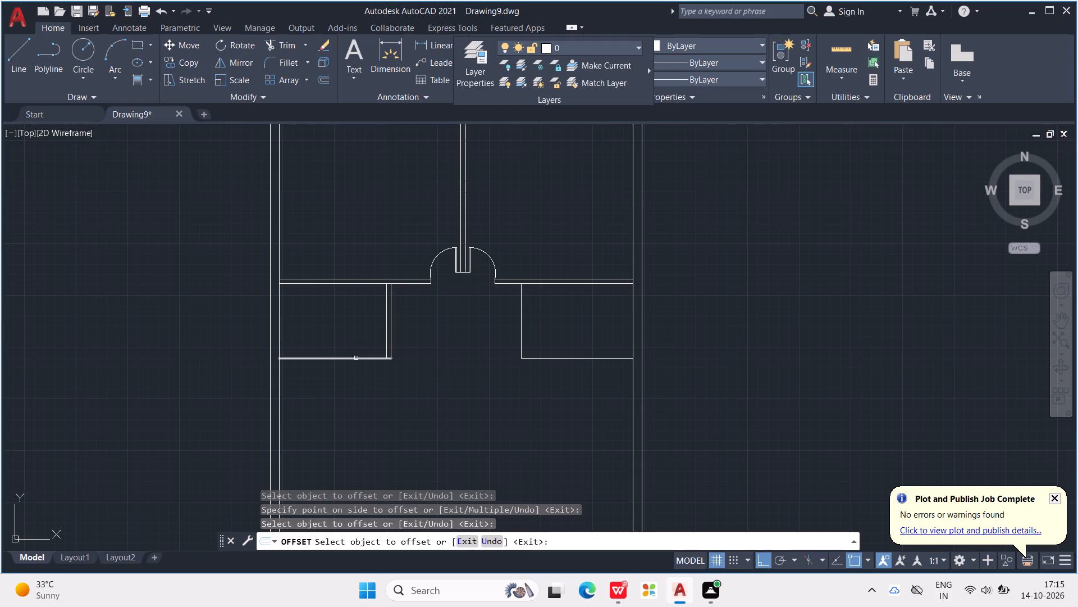
{"action": "left_click", "coordinate": [356, 359]}
{"action": "left_click", "coordinate": [352, 336]}
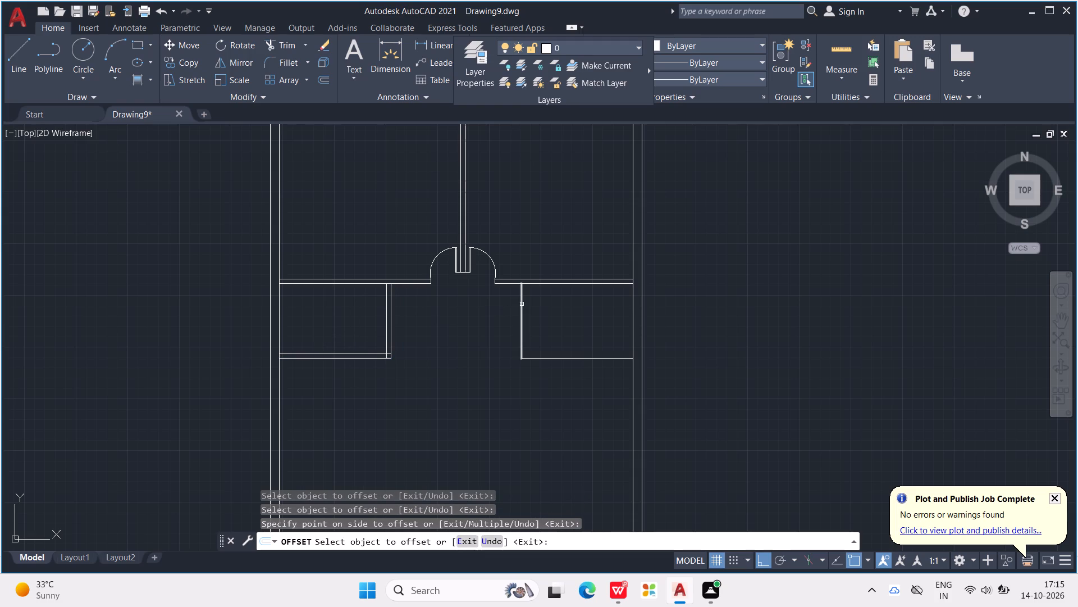
Offset the side and bottom lines of the small right room 4.5" inward to form its partitions.
{"action": "left_click", "coordinate": [522, 304]}
{"action": "left_click", "coordinate": [546, 304]}
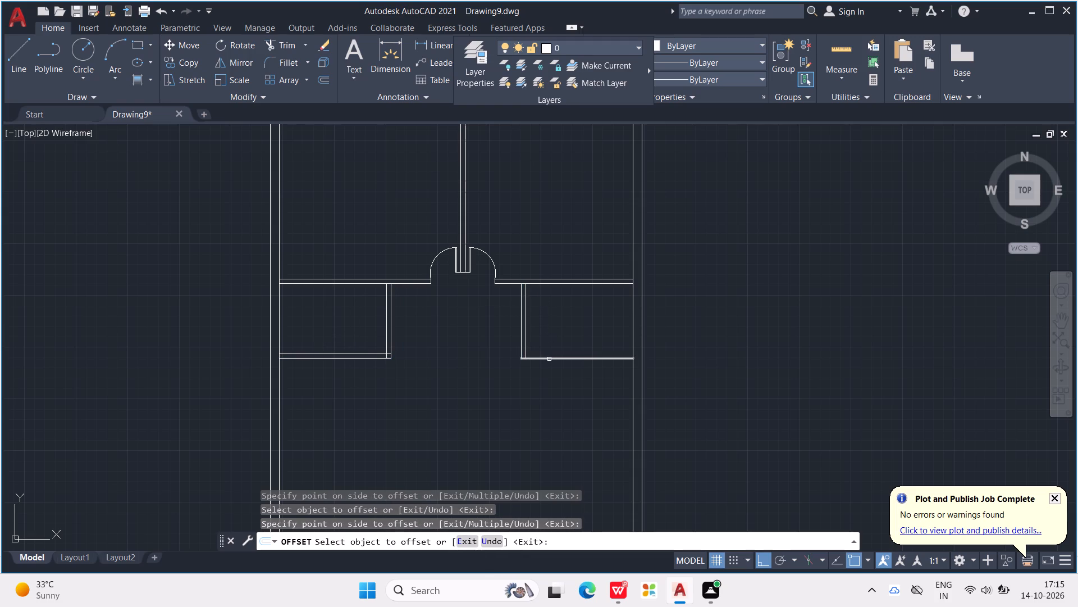
{"action": "left_click", "coordinate": [549, 359]}
{"action": "left_click", "coordinate": [547, 339]}
{"action": "key", "text": "Escape"}
{"action": "key", "text": "Escape"}
{"action": "key", "text": "Escape"}
{"action": "key", "text": "Escape"}
{"action": "key", "text": "Escape"}
{"action": "key", "text": "Escape"}
{"action": "key", "text": "Escape"}
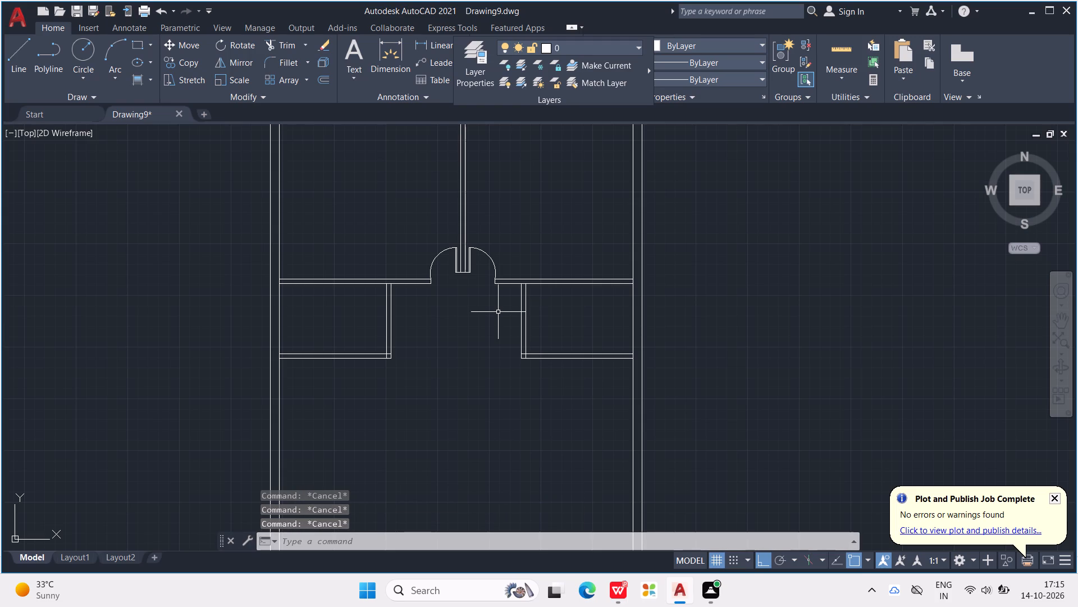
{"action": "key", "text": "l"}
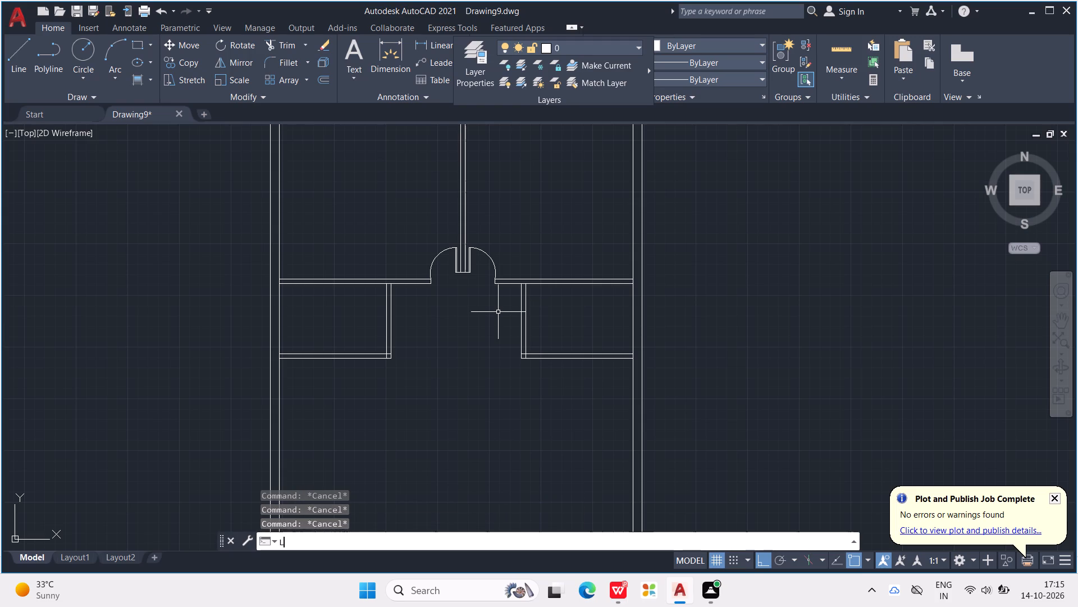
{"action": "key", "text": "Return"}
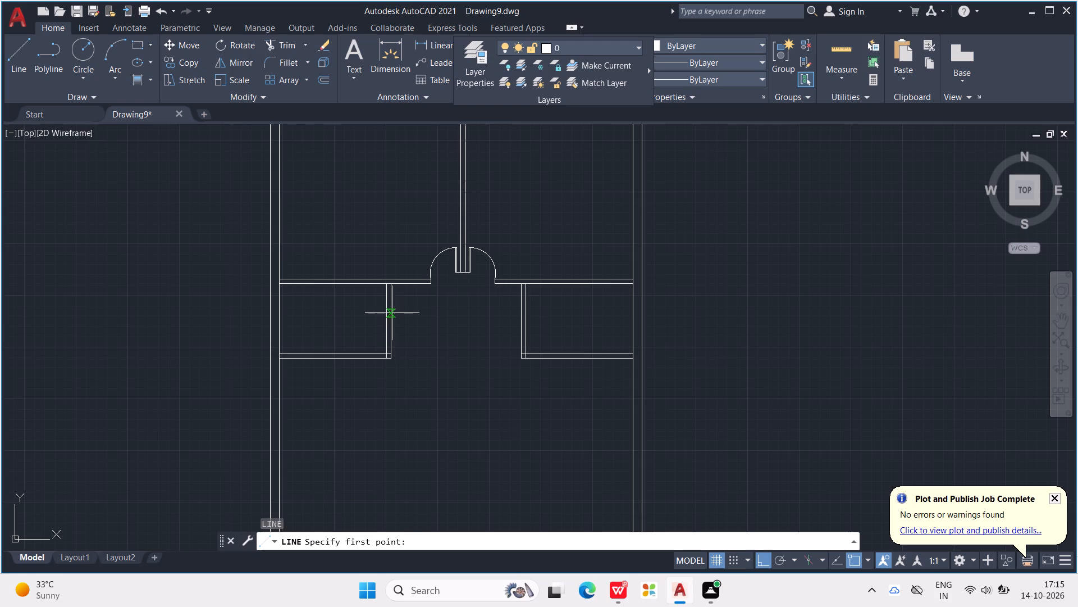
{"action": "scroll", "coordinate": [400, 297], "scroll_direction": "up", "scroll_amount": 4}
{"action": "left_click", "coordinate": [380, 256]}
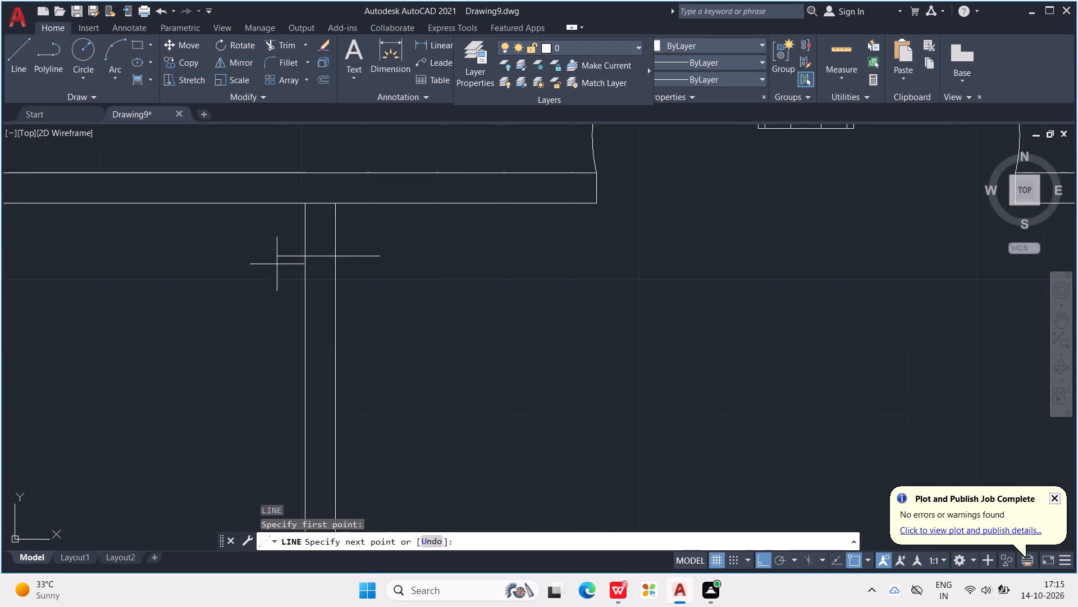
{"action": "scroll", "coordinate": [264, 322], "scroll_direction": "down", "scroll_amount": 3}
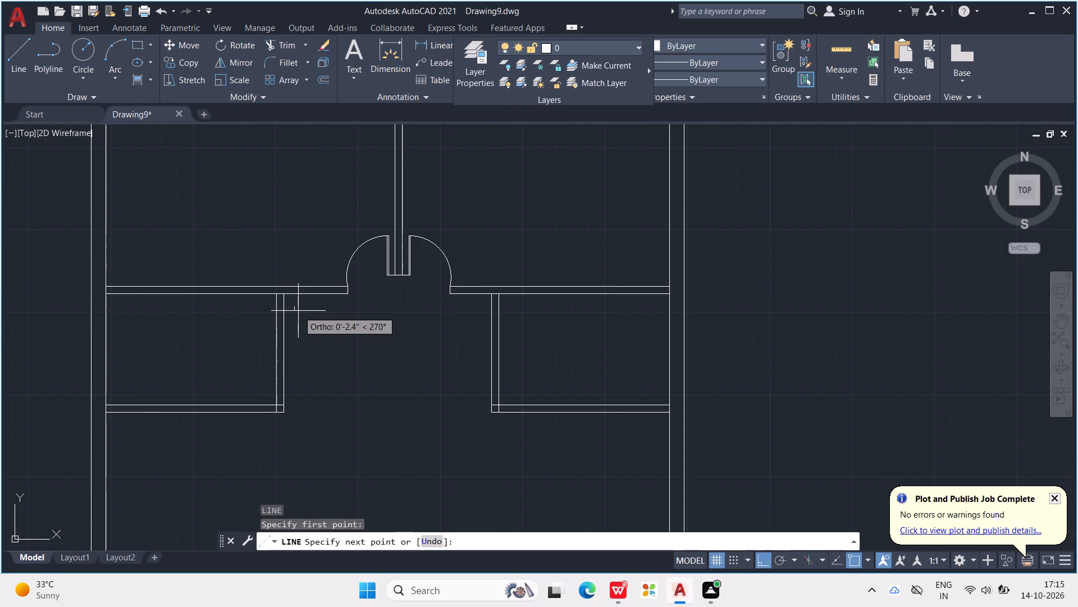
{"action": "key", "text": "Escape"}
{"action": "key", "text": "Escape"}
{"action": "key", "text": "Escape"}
Draw a short horizontal line across the small left room's vertical partition, just below the main horizontal partition.
{"action": "key", "text": "l"}
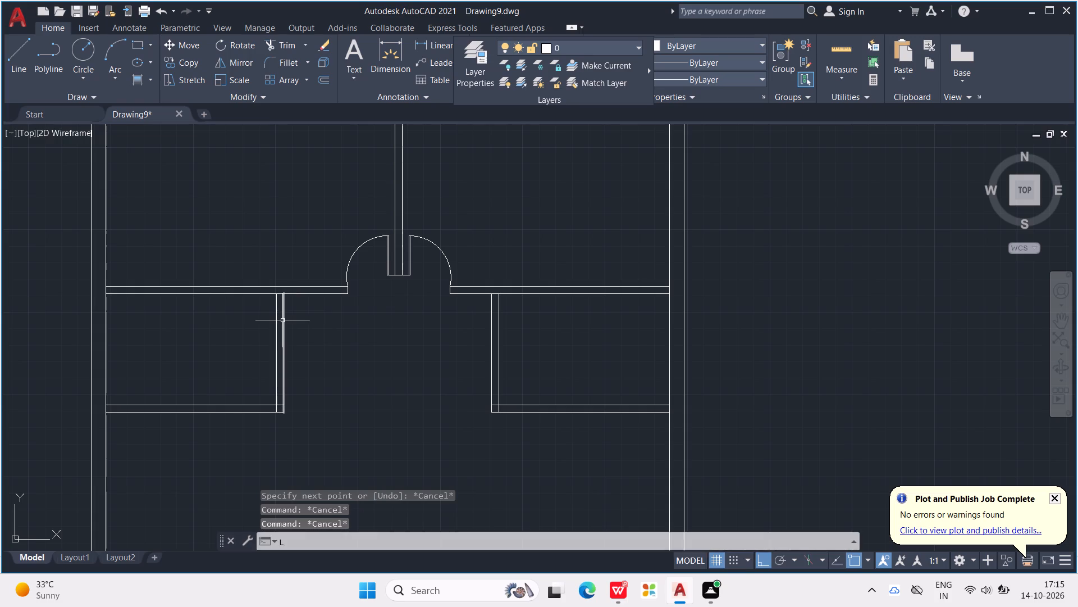
{"action": "key", "text": "Return"}
{"action": "scroll", "coordinate": [292, 285], "scroll_direction": "up", "scroll_amount": 2}
{"action": "left_click", "coordinate": [310, 335]}
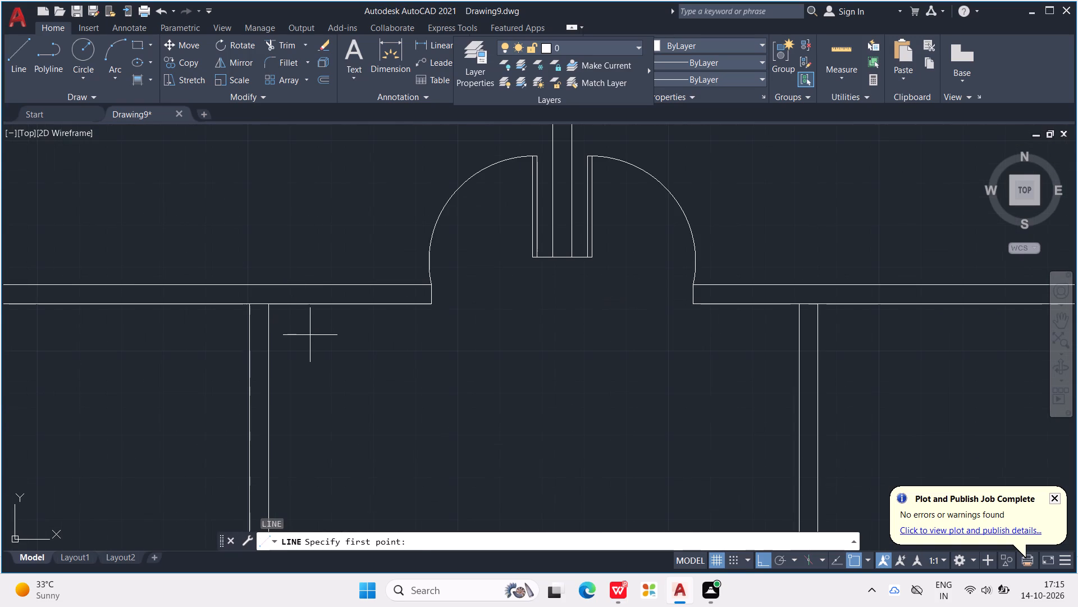
{"action": "left_click", "coordinate": [186, 340]}
{"action": "key", "text": "Escape"}
{"action": "key", "text": "Escape"}
{"action": "key", "text": "Escape"}
{"action": "key", "text": "Escape"}
{"action": "key", "text": "Escape"}
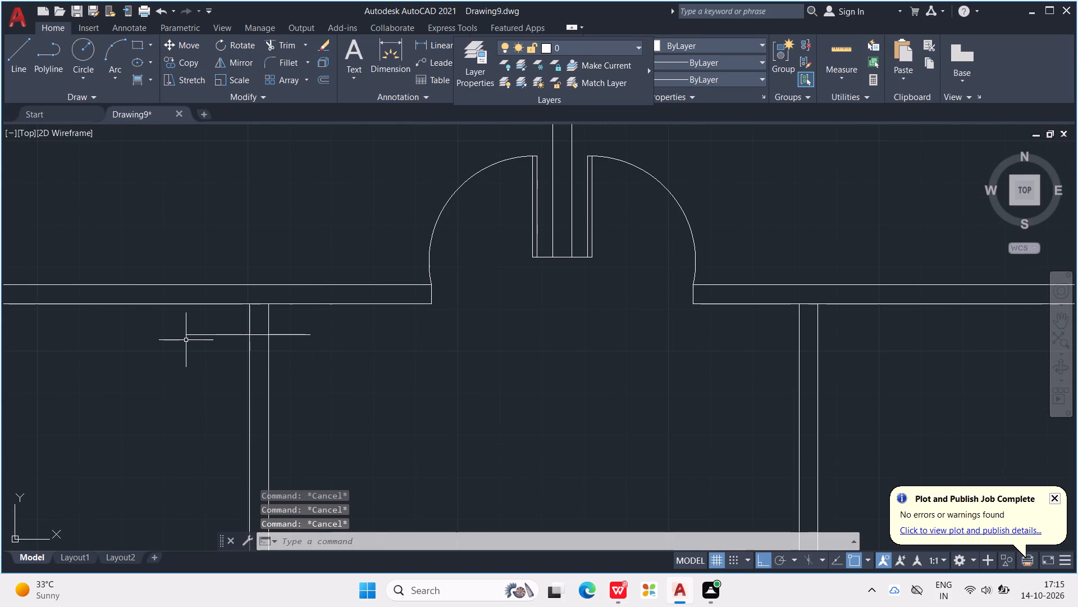
{"action": "key", "text": "Escape"}
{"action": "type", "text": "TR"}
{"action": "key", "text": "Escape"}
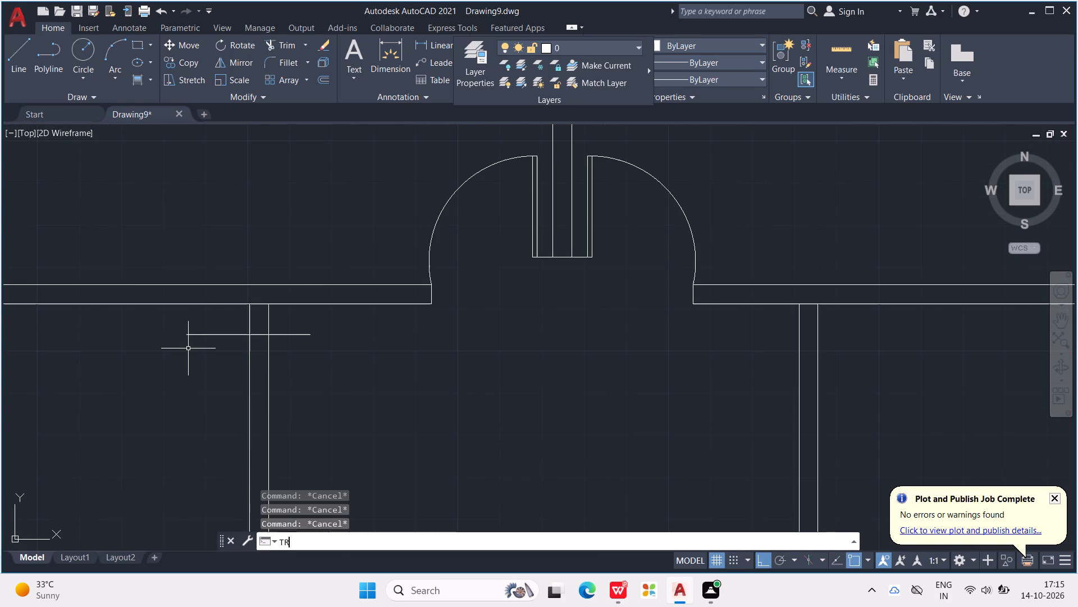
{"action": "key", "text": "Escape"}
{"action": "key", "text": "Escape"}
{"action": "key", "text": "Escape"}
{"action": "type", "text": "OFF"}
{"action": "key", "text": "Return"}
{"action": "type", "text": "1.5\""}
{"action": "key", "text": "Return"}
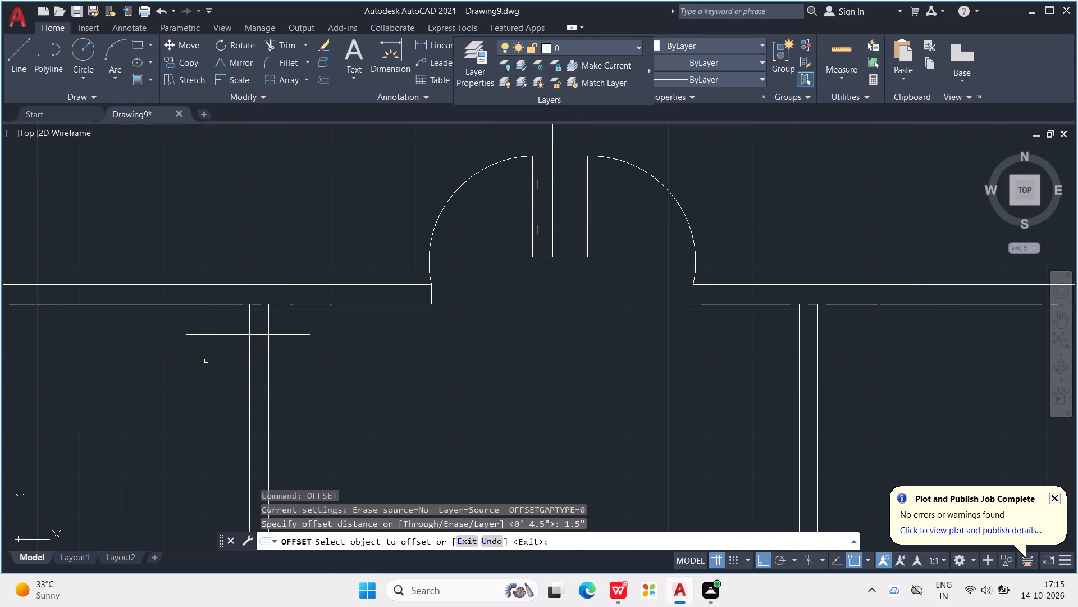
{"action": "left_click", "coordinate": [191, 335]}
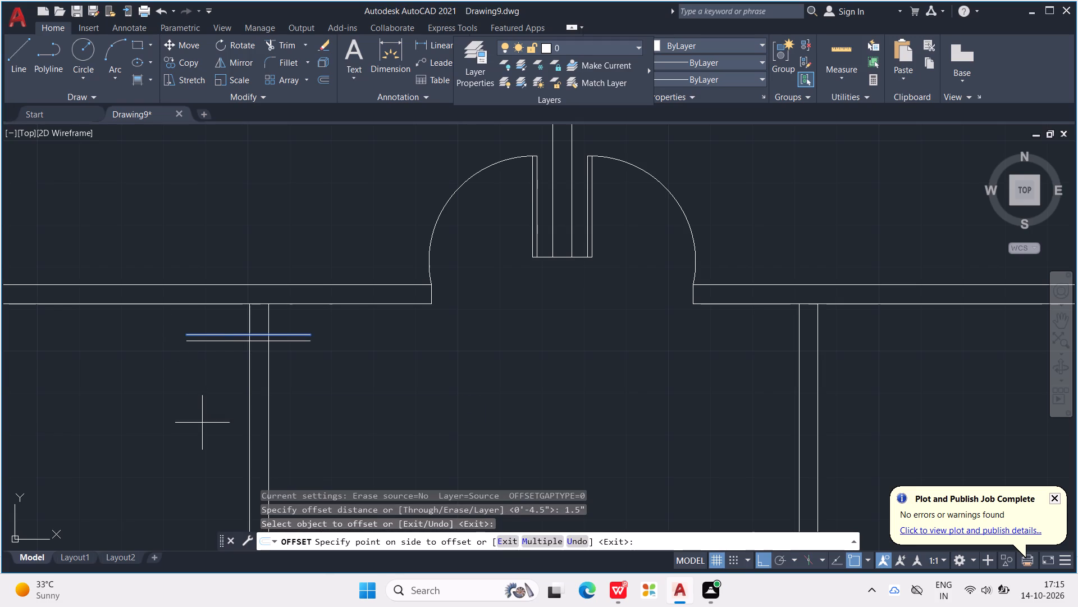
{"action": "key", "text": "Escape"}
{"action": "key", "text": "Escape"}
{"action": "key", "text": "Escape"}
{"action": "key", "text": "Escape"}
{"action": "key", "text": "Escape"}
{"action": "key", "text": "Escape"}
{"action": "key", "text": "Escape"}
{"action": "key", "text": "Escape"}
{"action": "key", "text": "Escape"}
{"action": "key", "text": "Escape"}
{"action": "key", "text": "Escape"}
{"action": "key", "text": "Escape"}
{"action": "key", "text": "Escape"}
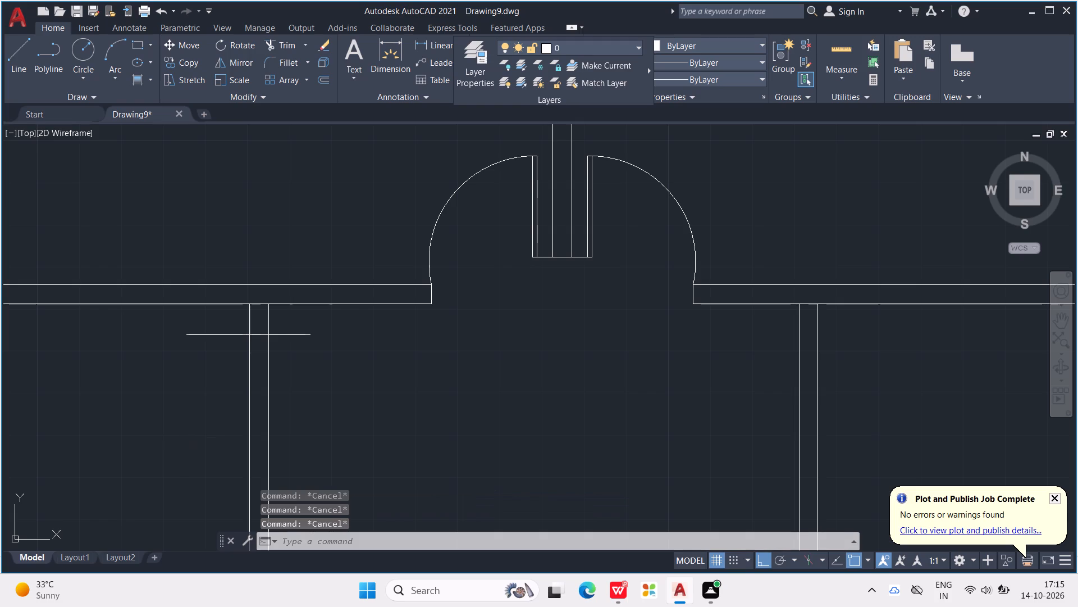
Offset the short horizontal line across the left room's vertical partition 1.5' downward.
{"action": "type", "text": "OFF"}
{"action": "key", "text": "Return"}
{"action": "type", "text": "1.5'"}
{"action": "key", "text": "Return"}
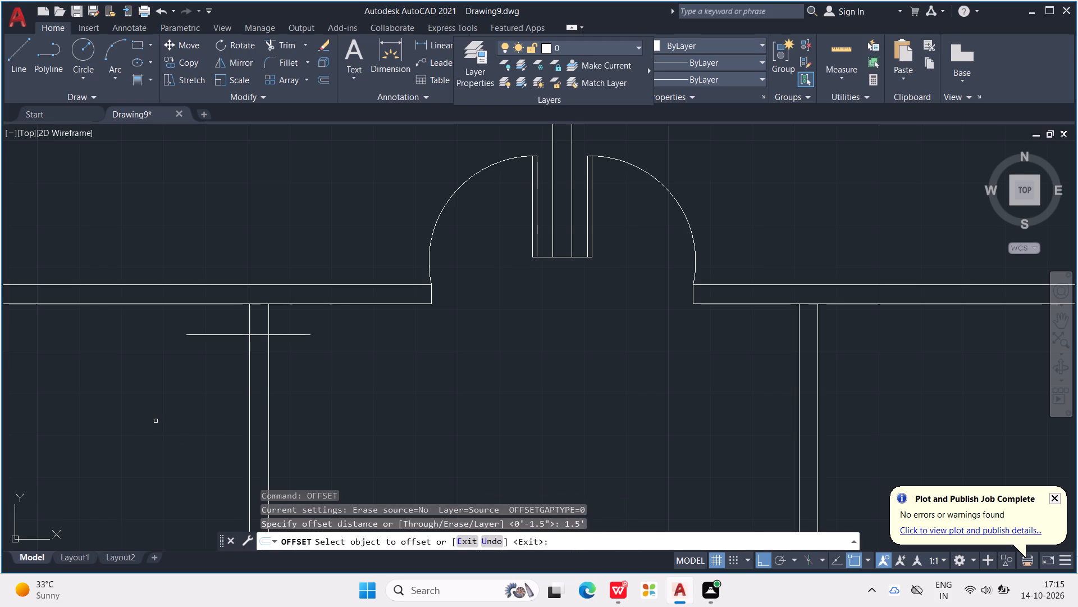
{"action": "left_click", "coordinate": [222, 336]}
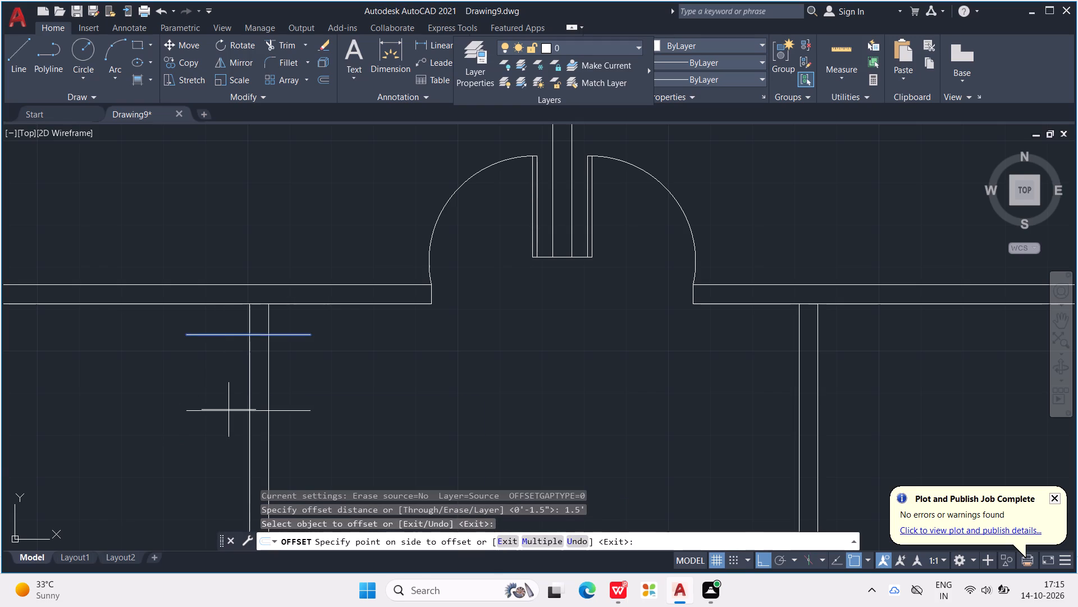
{"action": "scroll", "coordinate": [229, 409], "scroll_direction": "down", "scroll_amount": 2}
{"action": "left_click", "coordinate": [213, 432]}
{"action": "key", "text": "Escape"}
{"action": "key", "text": "Escape"}
{"action": "key", "text": "Escape"}
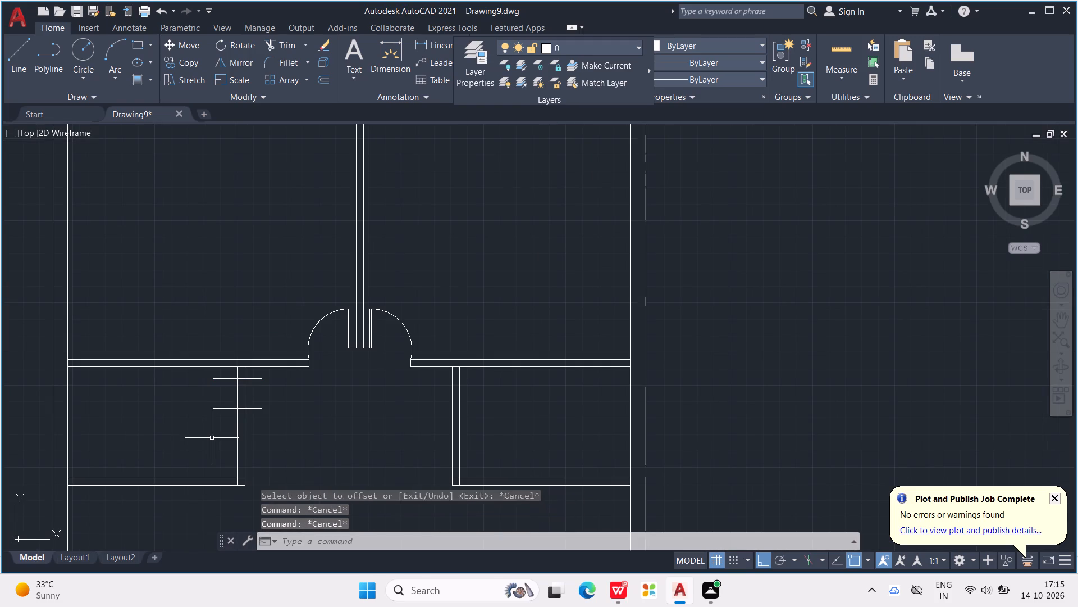
{"action": "key", "text": "Escape"}
{"action": "key", "text": "Escape"}
{"action": "key", "text": "Escape"}
{"action": "key", "text": "Escape"}
{"action": "key", "text": "Escape"}
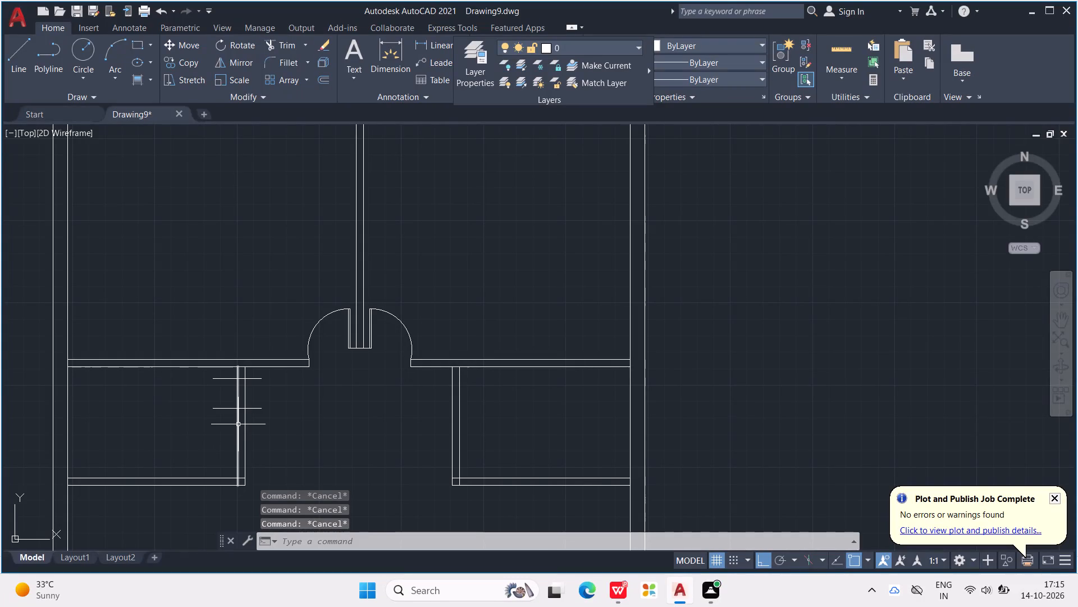
Trim the two short jamb lines to the left room's vertical partition and cut out the wall between them to form the opening.
{"action": "type", "text": "TR"}
{"action": "key", "text": "Return"}
{"action": "scroll", "coordinate": [223, 384], "scroll_direction": "up", "scroll_amount": 2}
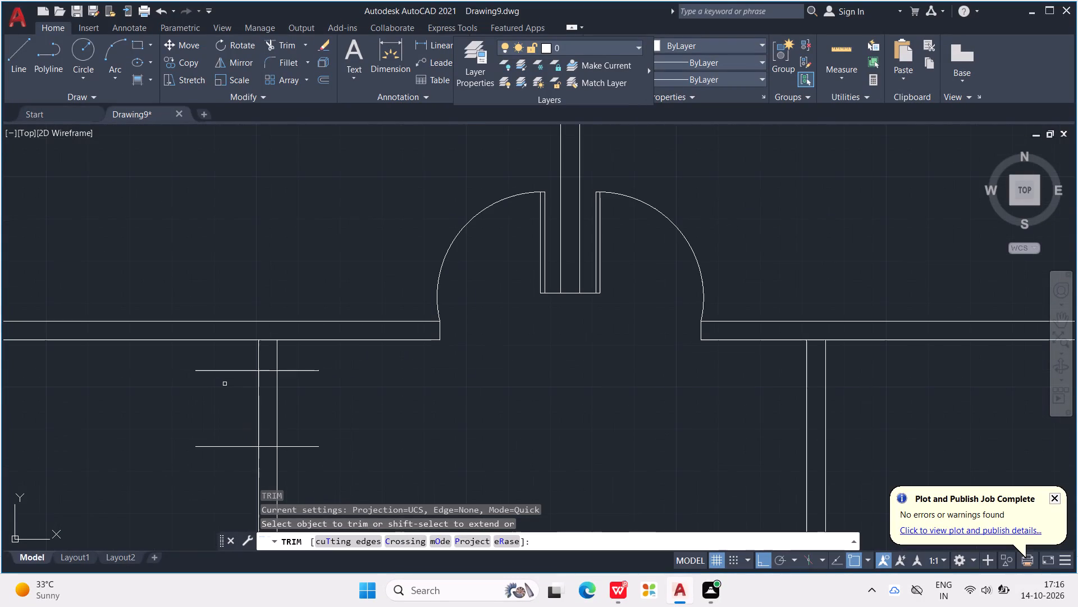
{"action": "left_click_drag", "start_coordinate": [225, 365], "coordinate": [214, 466]}
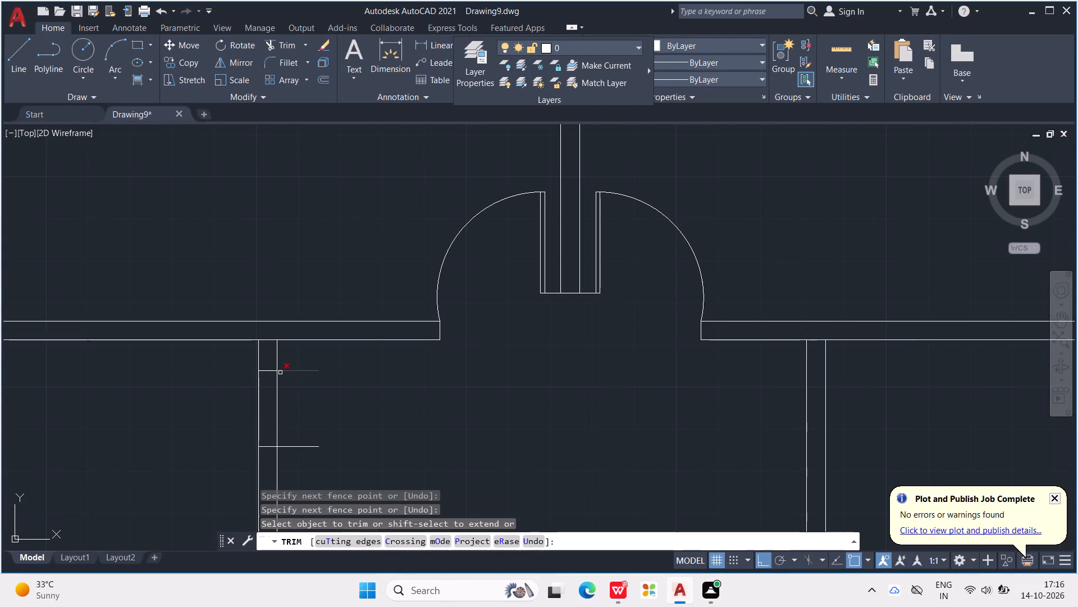
{"action": "left_click_drag", "start_coordinate": [287, 366], "coordinate": [295, 456]}
{"action": "left_click_drag", "start_coordinate": [318, 410], "coordinate": [243, 416]}
{"action": "key", "text": "Escape"}
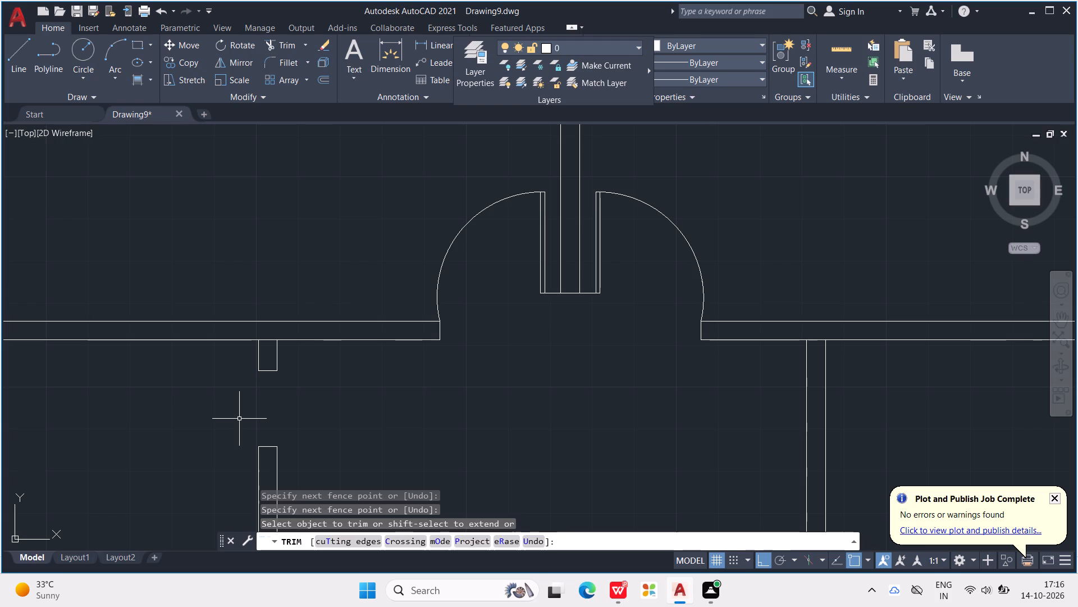
{"action": "key", "text": "Escape"}
{"action": "key", "text": "Escape"}
{"action": "key", "text": "Escape"}
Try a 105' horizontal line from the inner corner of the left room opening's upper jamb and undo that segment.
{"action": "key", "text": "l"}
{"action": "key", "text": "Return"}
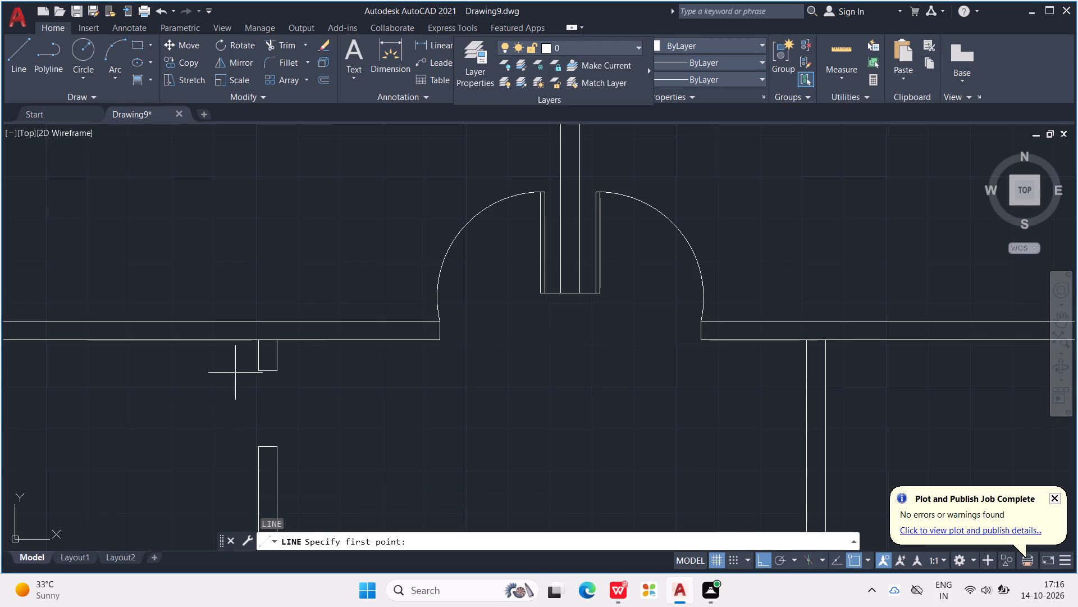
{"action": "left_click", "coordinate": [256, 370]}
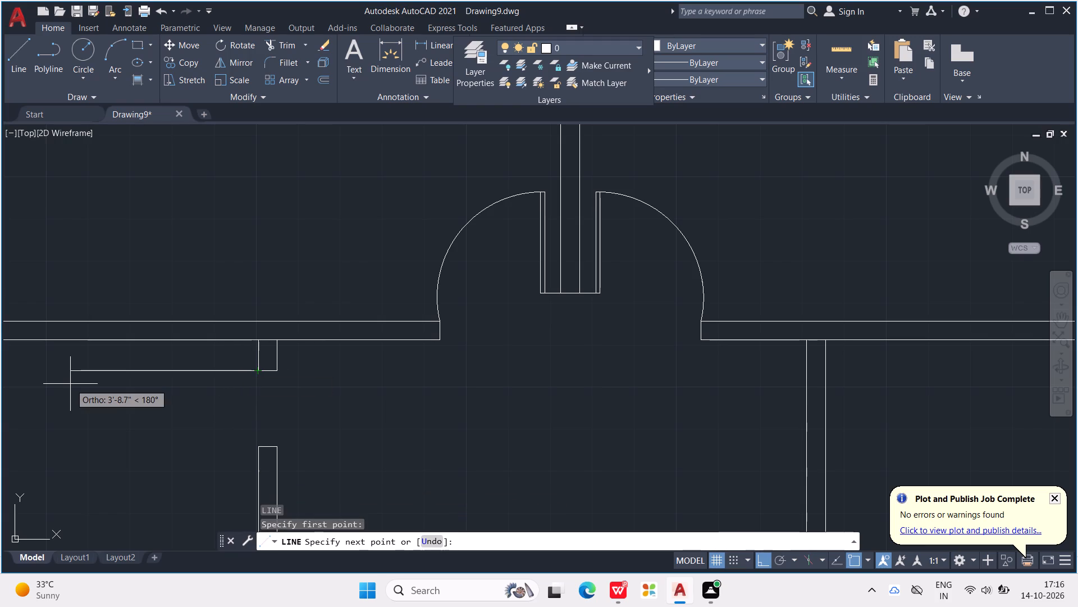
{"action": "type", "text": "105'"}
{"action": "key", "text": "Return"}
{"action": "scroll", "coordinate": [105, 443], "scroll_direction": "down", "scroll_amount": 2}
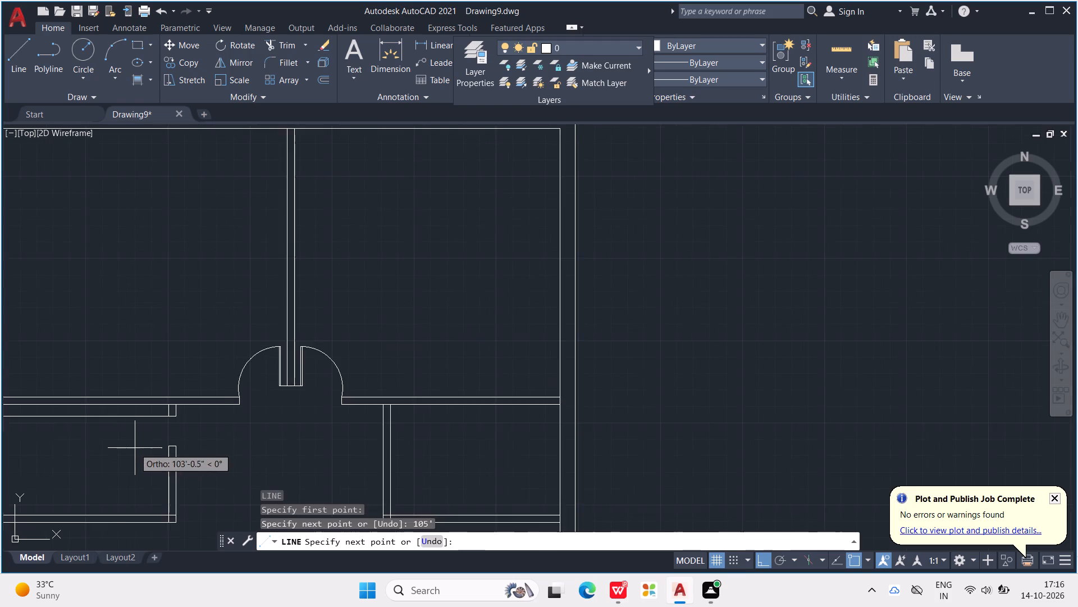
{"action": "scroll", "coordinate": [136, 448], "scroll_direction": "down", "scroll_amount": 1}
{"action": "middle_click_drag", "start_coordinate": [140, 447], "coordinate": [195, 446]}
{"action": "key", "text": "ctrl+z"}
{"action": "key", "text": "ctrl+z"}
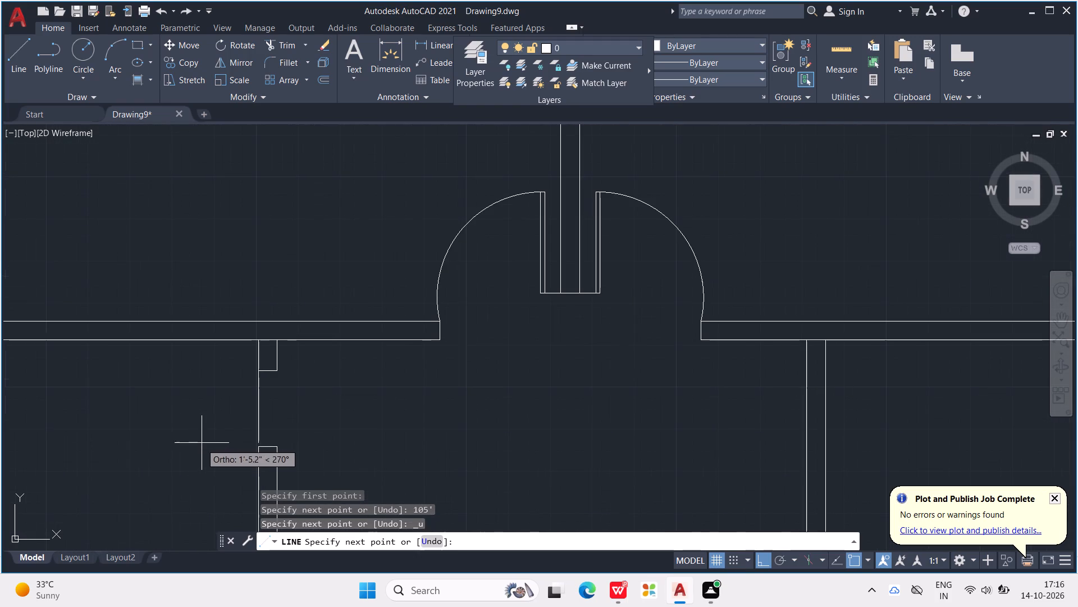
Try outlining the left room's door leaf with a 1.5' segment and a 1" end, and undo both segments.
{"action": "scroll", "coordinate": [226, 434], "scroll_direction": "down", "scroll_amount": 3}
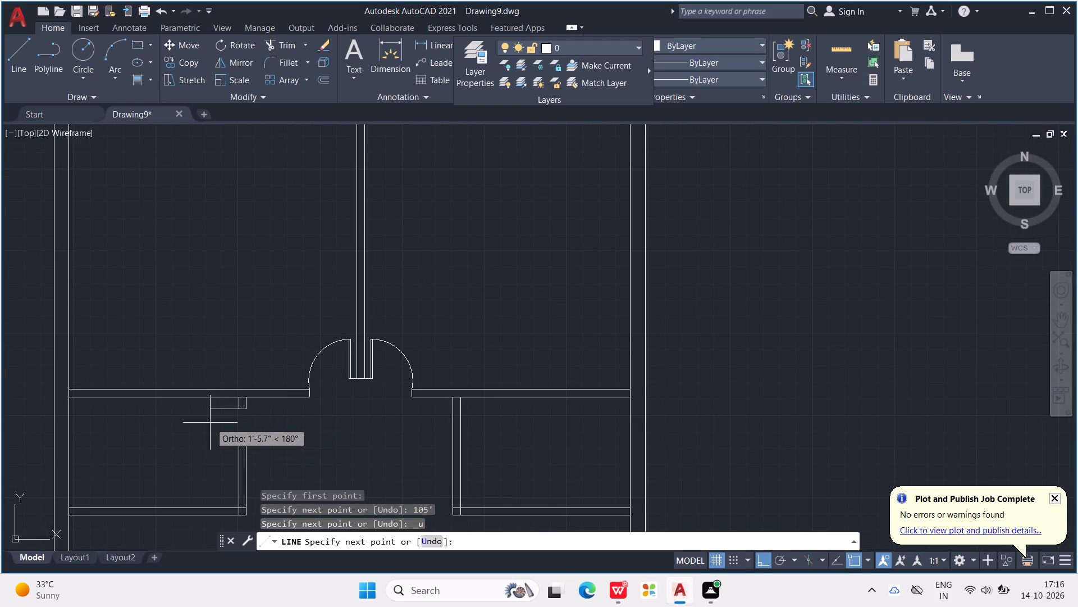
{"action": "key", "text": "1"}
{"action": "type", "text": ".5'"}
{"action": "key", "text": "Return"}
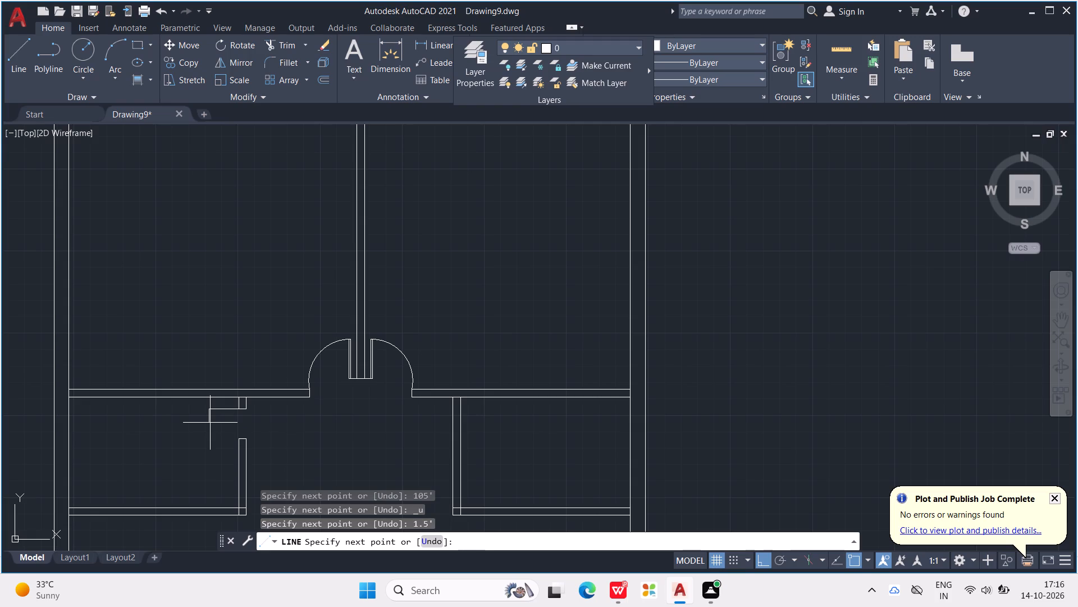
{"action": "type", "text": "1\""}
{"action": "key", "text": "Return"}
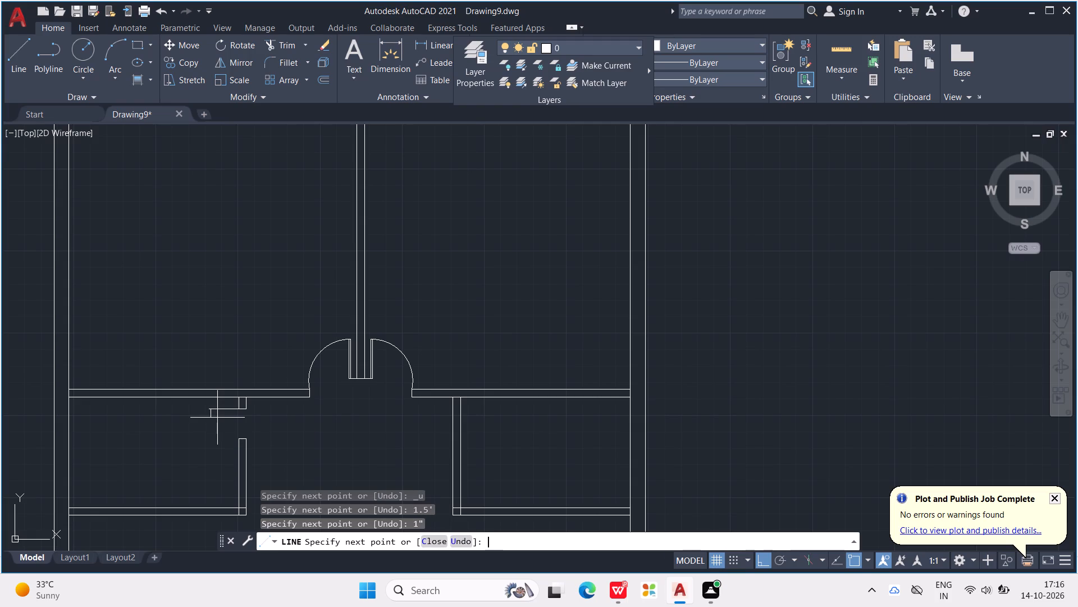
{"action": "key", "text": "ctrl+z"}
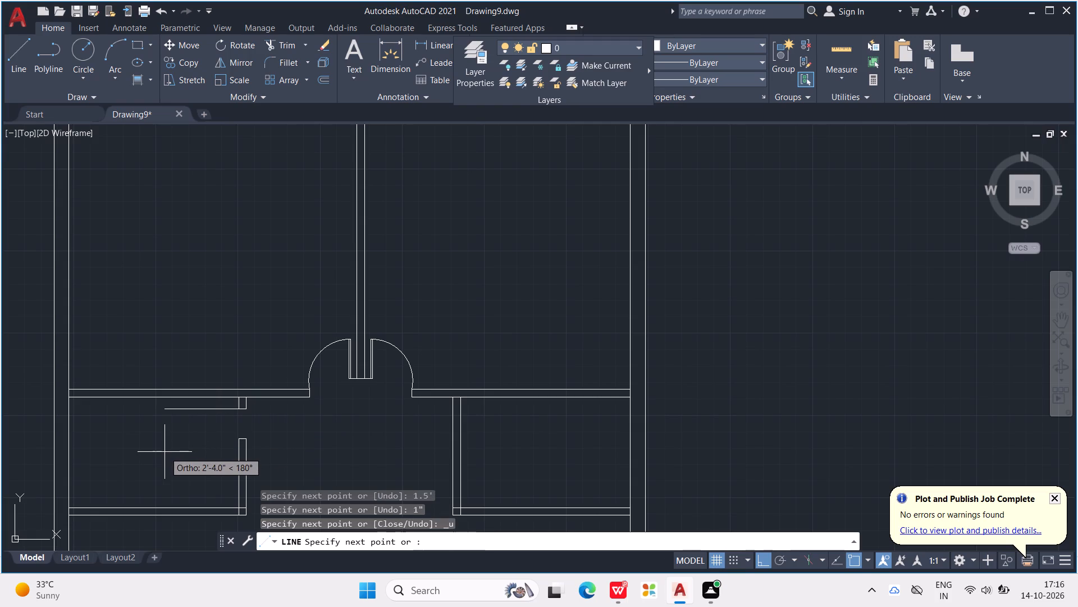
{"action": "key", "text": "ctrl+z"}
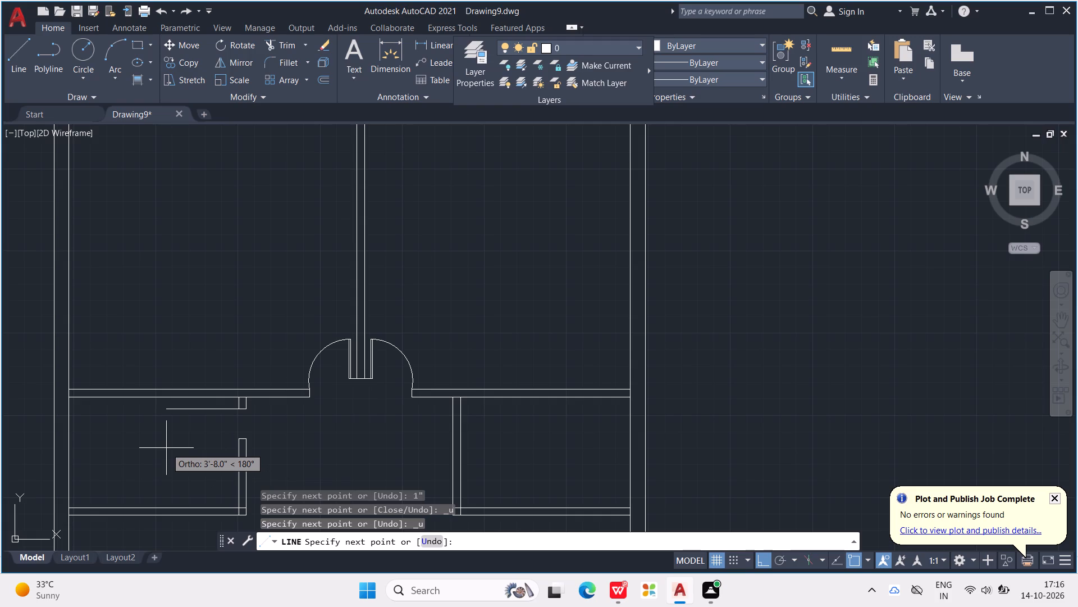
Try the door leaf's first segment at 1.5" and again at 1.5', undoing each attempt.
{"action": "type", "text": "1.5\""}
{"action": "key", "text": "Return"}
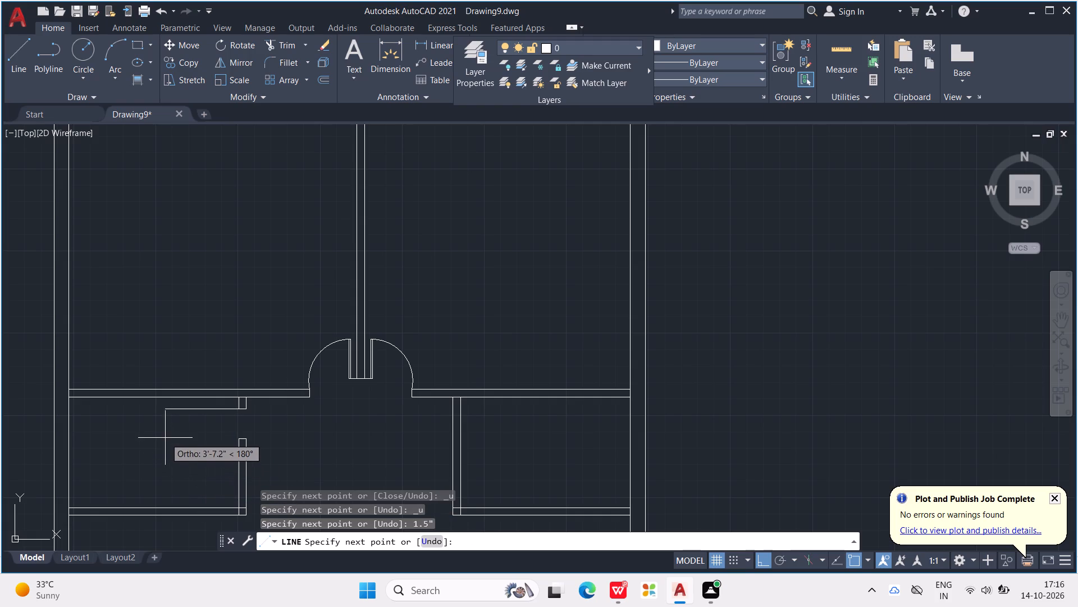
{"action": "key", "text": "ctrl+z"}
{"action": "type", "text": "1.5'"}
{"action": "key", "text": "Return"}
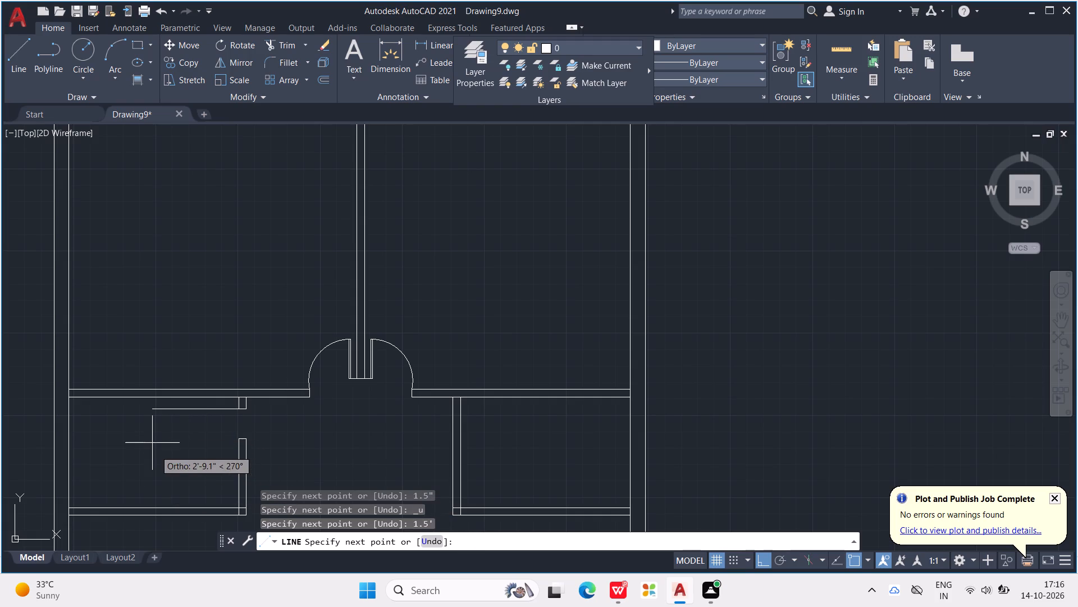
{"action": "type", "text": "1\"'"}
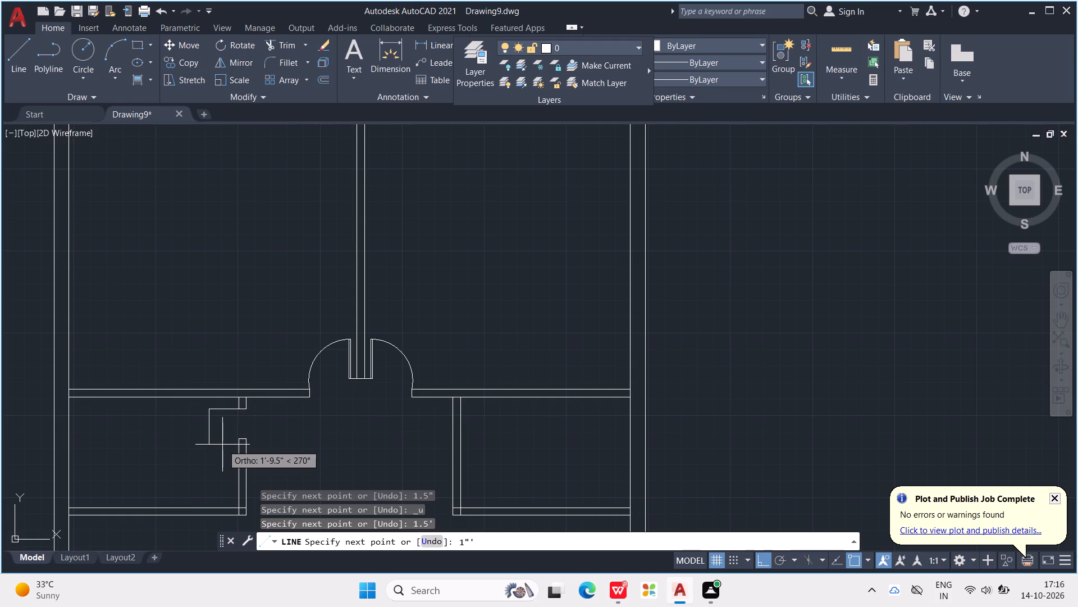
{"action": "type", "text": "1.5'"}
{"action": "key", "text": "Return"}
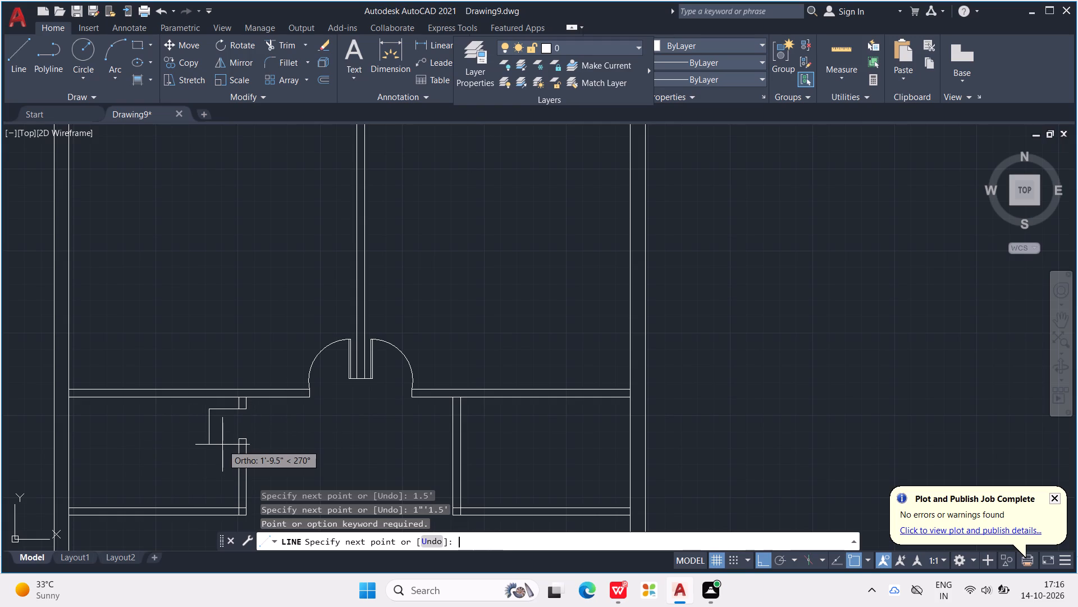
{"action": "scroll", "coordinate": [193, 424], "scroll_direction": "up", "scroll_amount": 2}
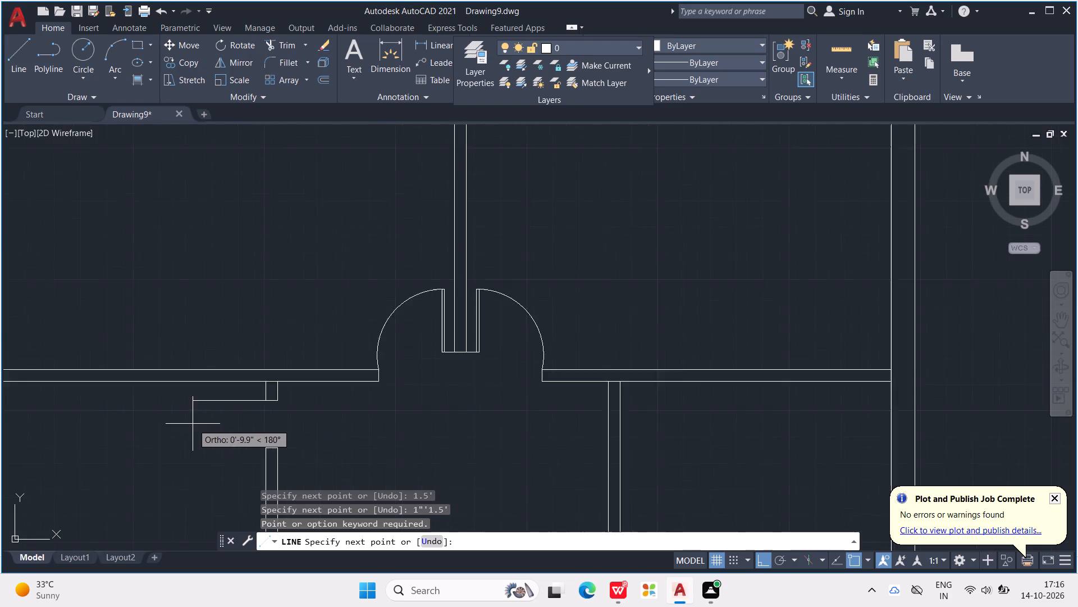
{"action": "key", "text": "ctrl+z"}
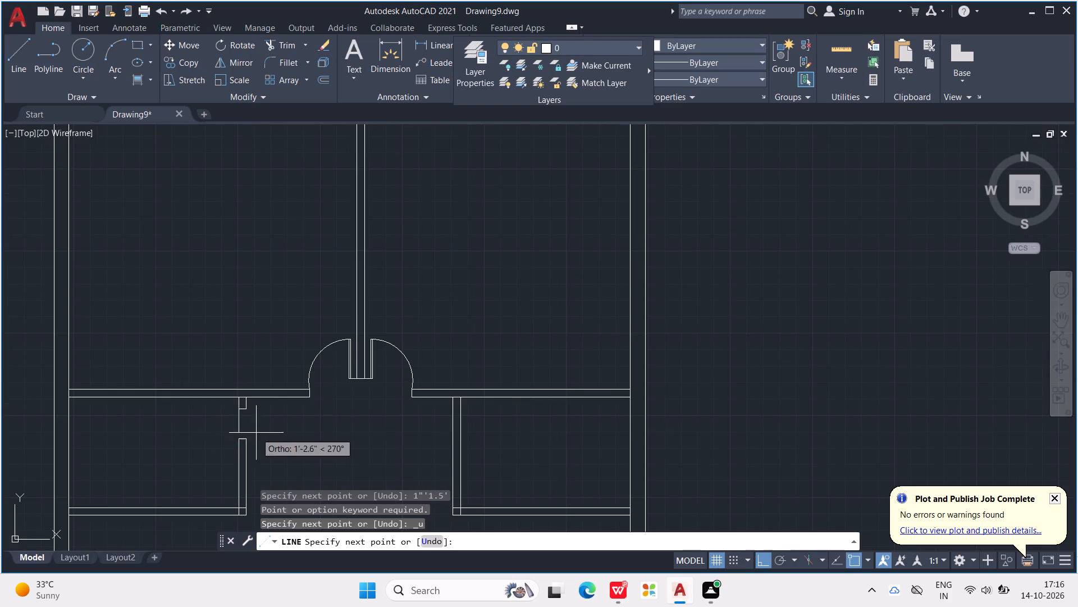
Outline a door leaf 1.5' long and 1.5" thick from the upper jamb's inner corner, closing it at the partition's outer face.
{"action": "type", "text": "1.5'"}
{"action": "key", "text": "Return"}
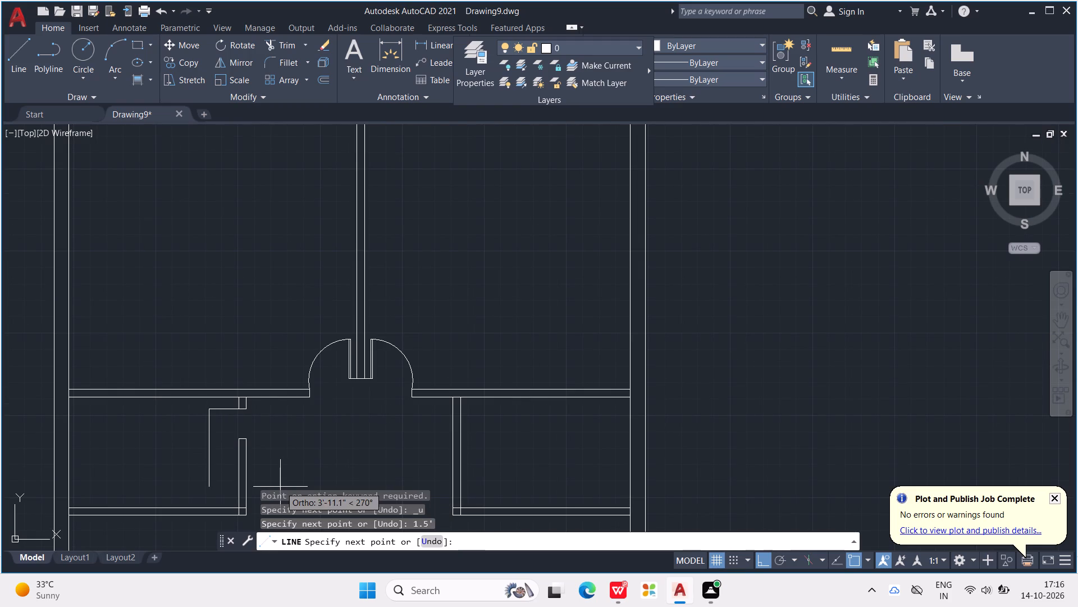
{"action": "type", "text": "1.5\""}
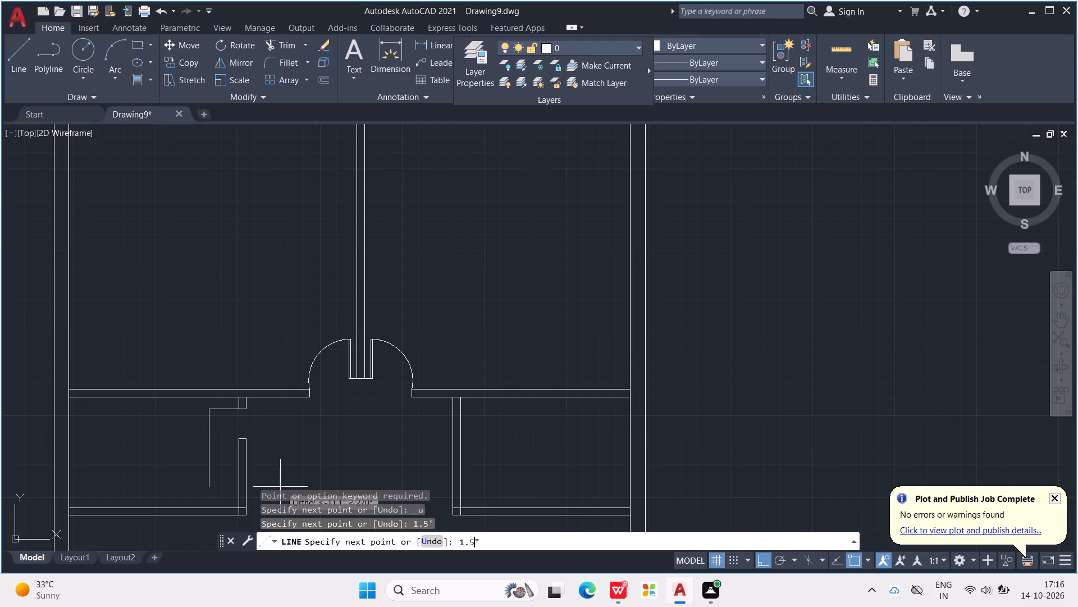
{"action": "key", "text": "Return"}
{"action": "scroll", "coordinate": [213, 355], "scroll_direction": "up", "scroll_amount": 2}
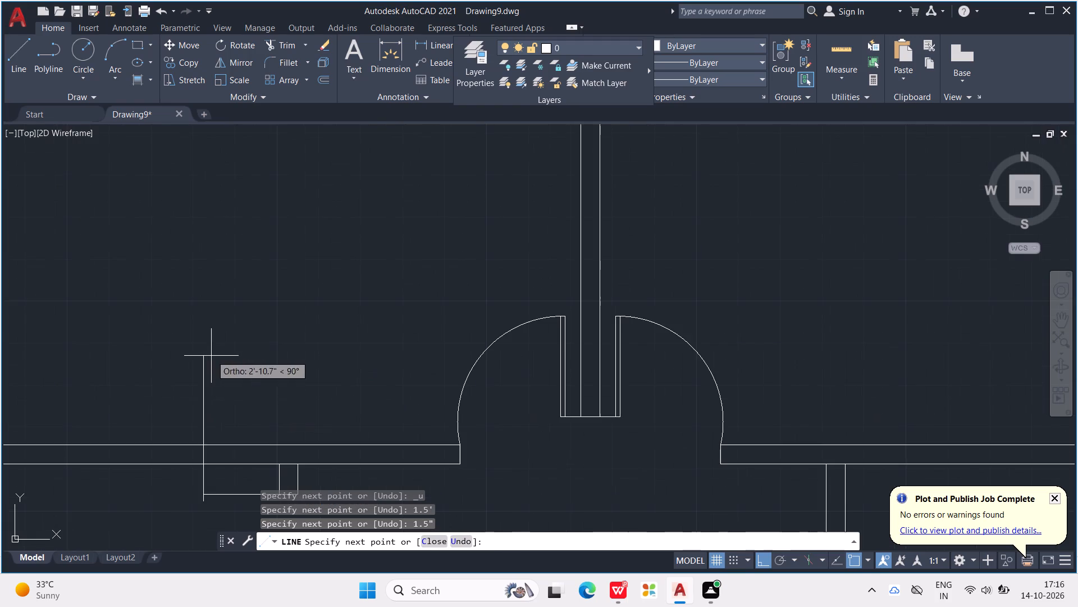
{"action": "middle_click_drag", "start_coordinate": [304, 471], "coordinate": [269, 362]}
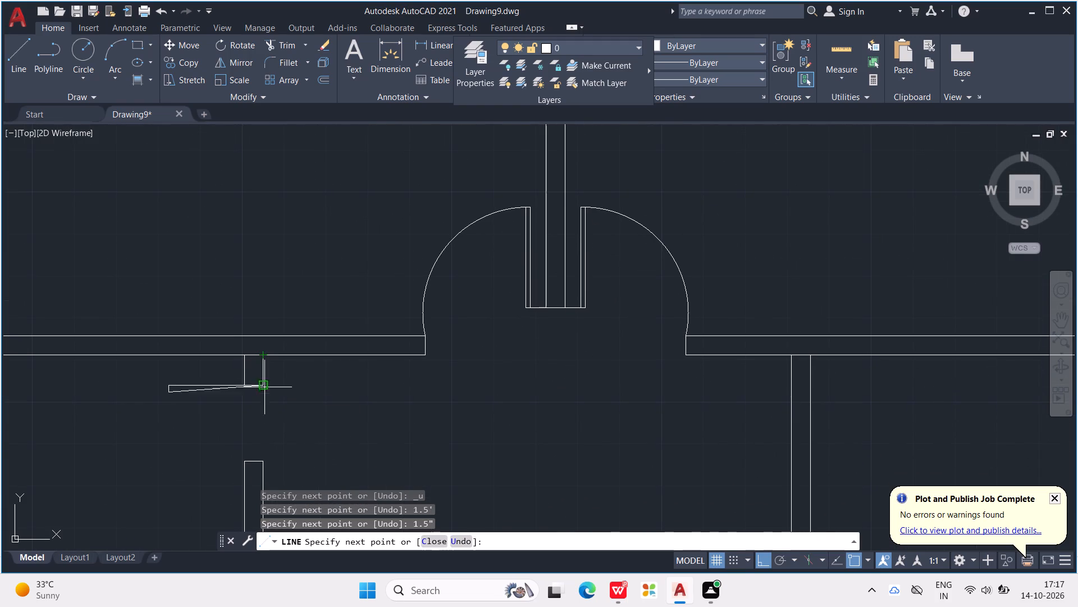
{"action": "left_click", "coordinate": [262, 391]}
{"action": "left_click", "coordinate": [262, 384]}
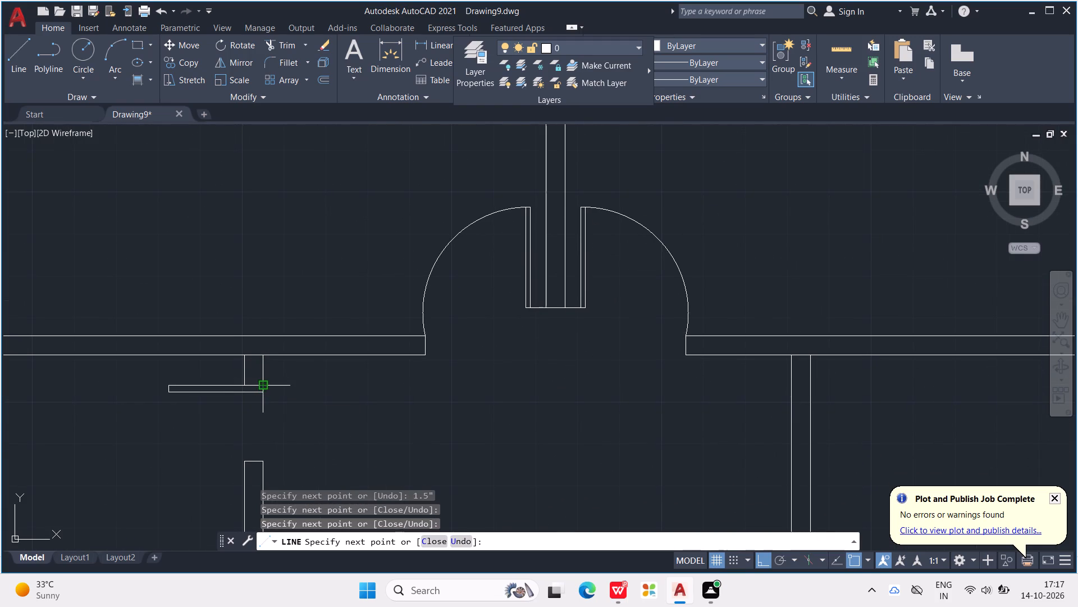
{"action": "key", "text": "Escape"}
{"action": "key", "text": "Escape"}
{"action": "key", "text": "Escape"}
{"action": "key", "text": "Escape"}
{"action": "key", "text": "Escape"}
{"action": "key", "text": "Escape"}
{"action": "key", "text": "Escape"}
{"action": "key", "text": "Escape"}
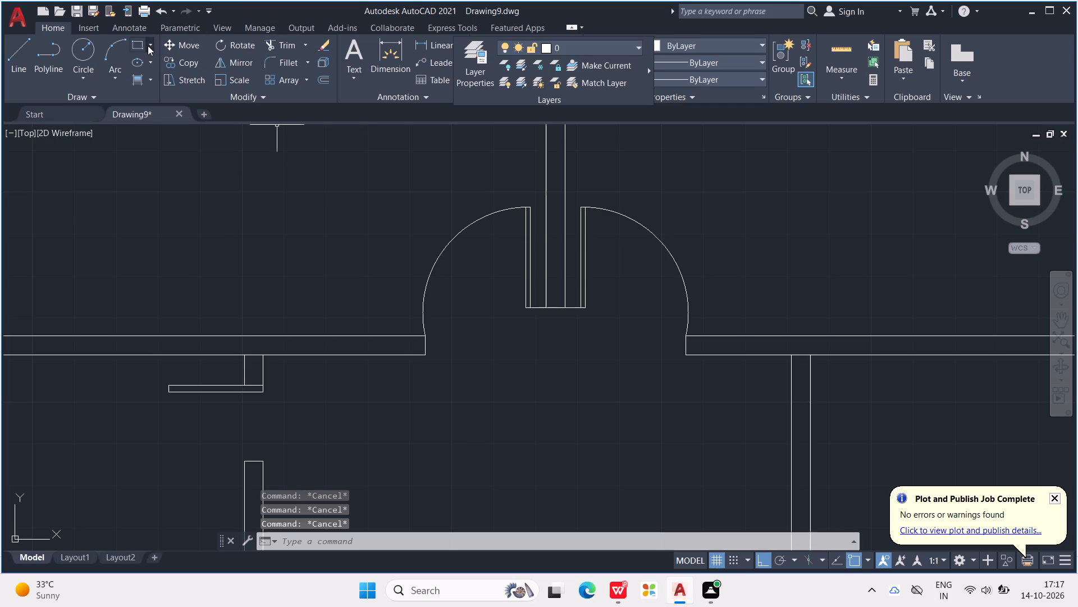
{"action": "key", "text": "Escape"}
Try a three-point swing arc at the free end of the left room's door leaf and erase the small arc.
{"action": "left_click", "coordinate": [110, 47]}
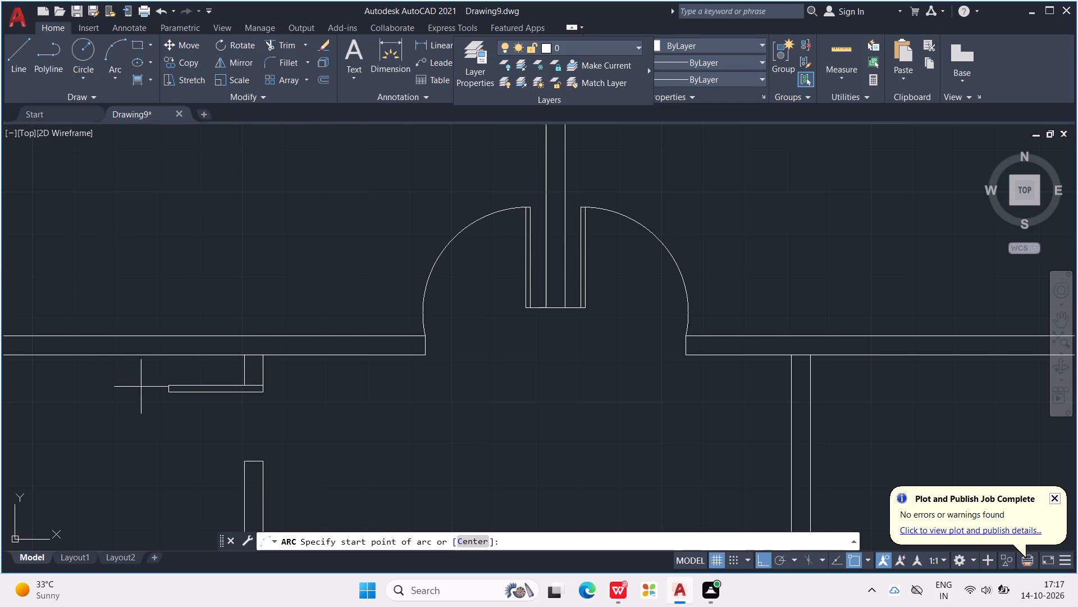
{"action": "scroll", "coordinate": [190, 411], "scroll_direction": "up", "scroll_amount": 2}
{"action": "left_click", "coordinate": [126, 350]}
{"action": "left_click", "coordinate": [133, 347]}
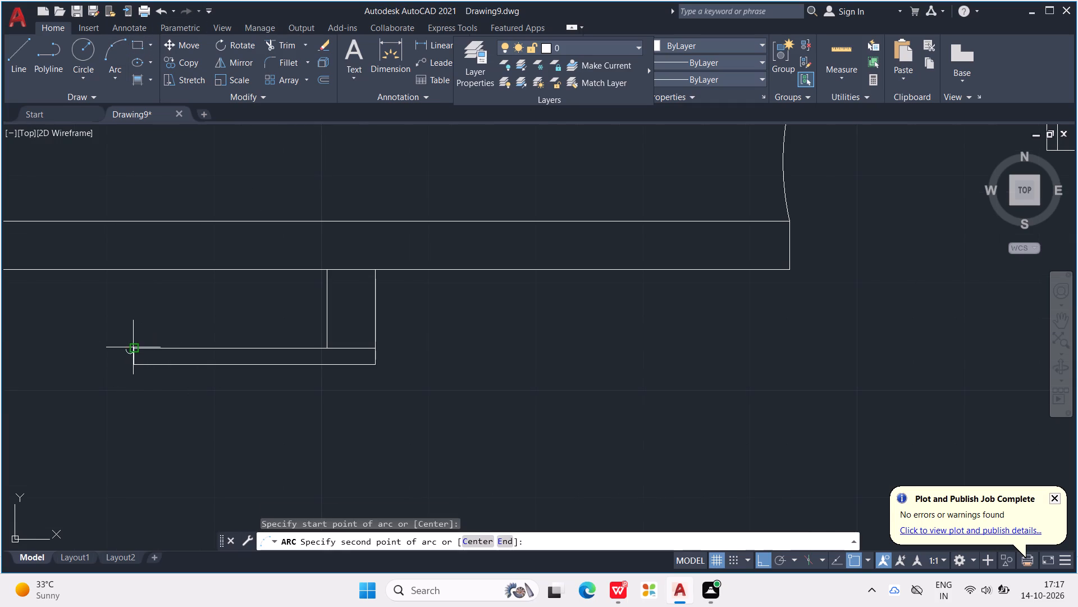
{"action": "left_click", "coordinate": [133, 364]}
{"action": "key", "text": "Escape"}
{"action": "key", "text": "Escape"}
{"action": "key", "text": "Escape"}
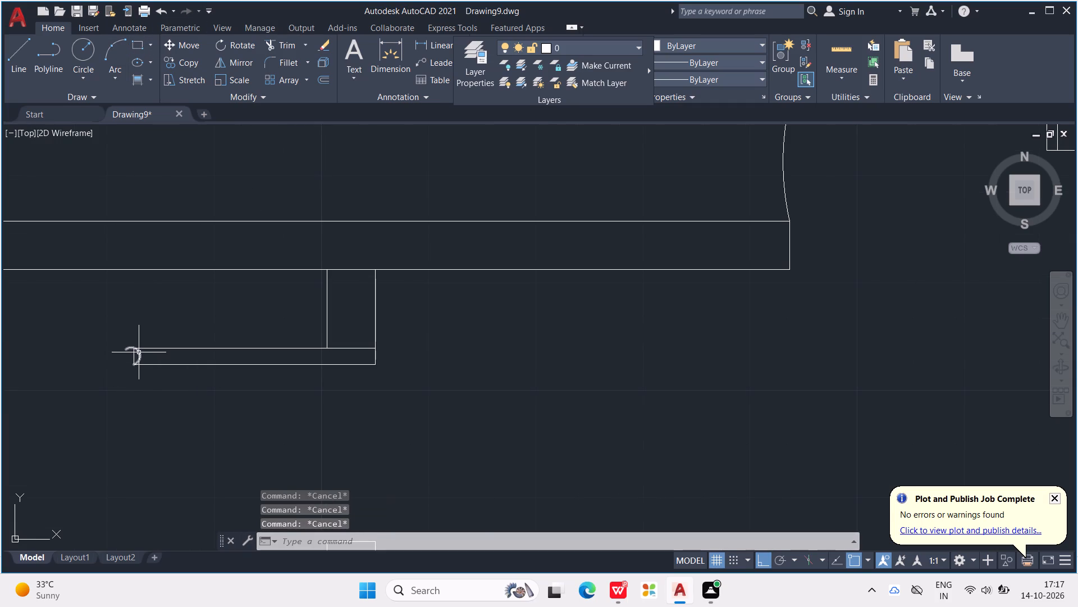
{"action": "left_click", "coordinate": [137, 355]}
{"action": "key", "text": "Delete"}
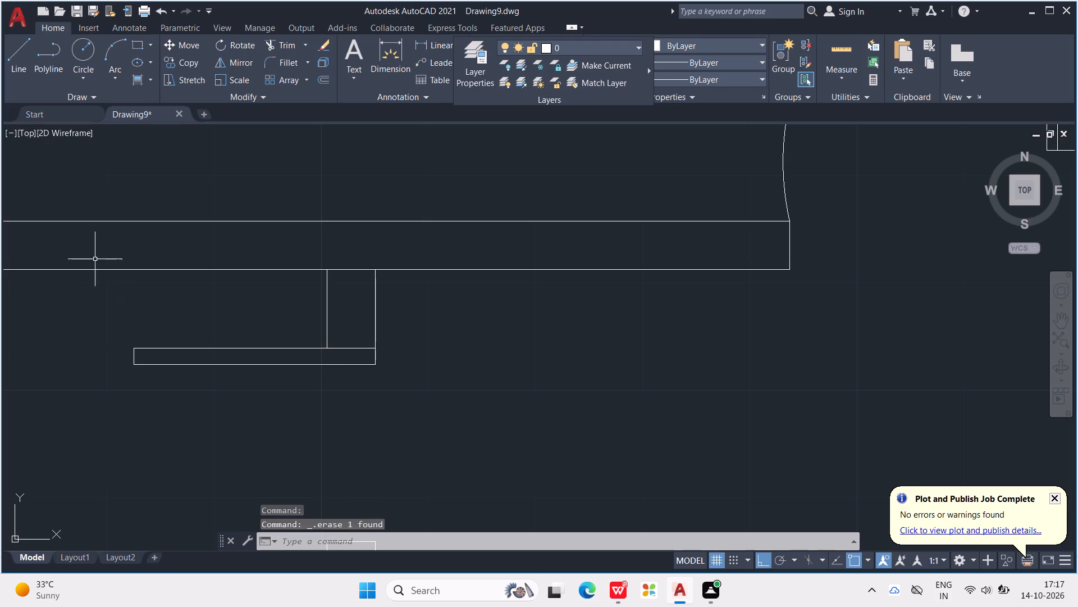
Draw a three-point swing arc through both corners of the door leaf's free end to the lower jamb's inner corner.
{"action": "left_click", "coordinate": [113, 55]}
{"action": "scroll", "coordinate": [136, 345], "scroll_direction": "up", "scroll_amount": 2}
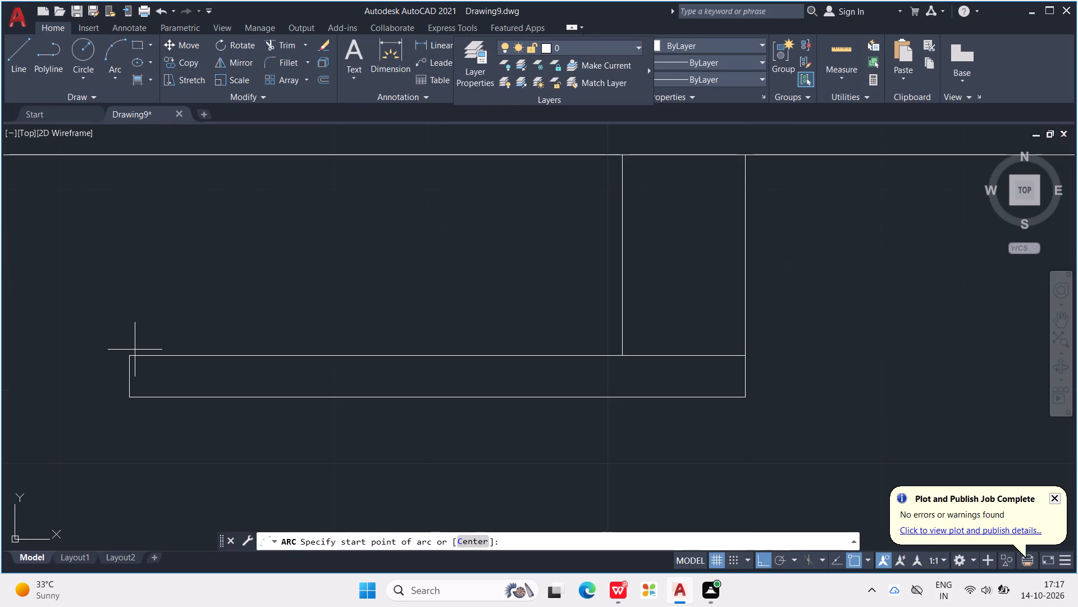
{"action": "left_click", "coordinate": [132, 355]}
{"action": "left_click", "coordinate": [127, 395]}
{"action": "scroll", "coordinate": [135, 369], "scroll_direction": "down", "scroll_amount": 2}
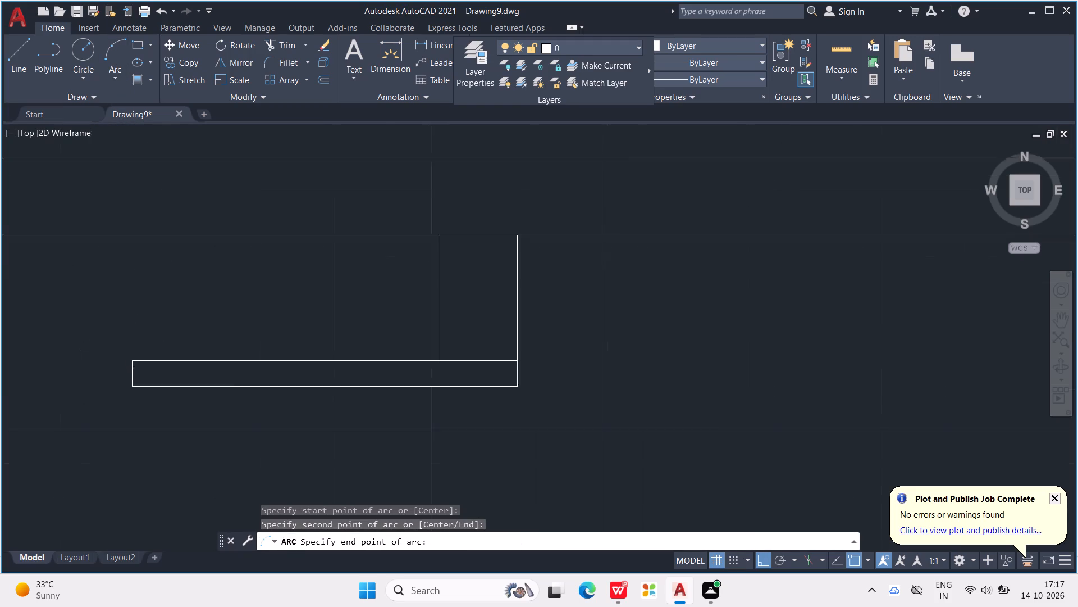
{"action": "scroll", "coordinate": [135, 369], "scroll_direction": "down", "scroll_amount": 3}
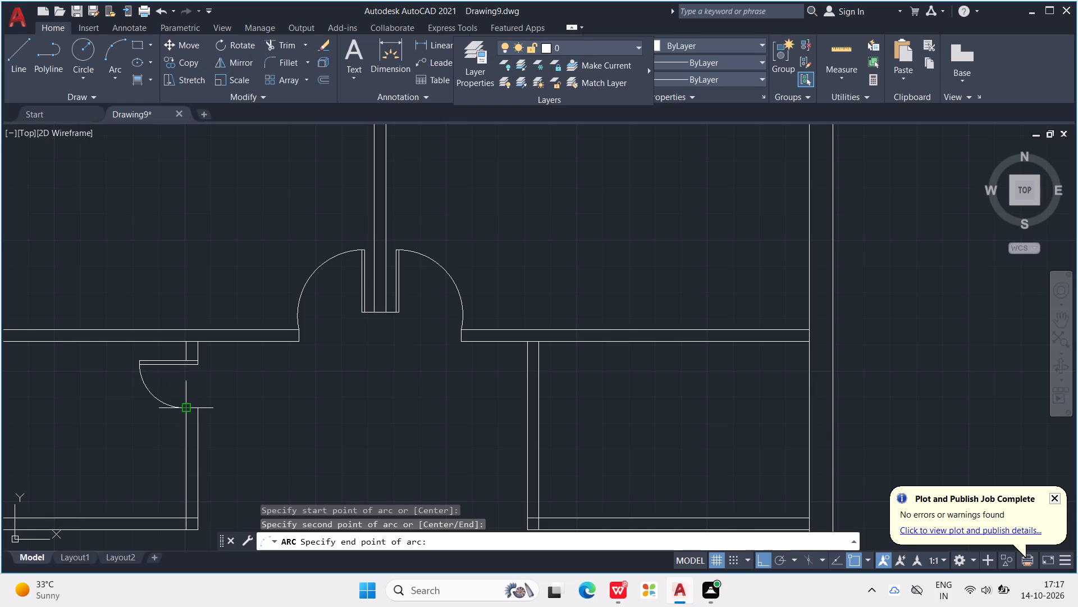
{"action": "left_click", "coordinate": [184, 410]}
{"action": "key", "text": "Escape"}
{"action": "key", "text": "Escape"}
{"action": "key", "text": "Escape"}
{"action": "key", "text": "Escape"}
{"action": "key", "text": "Escape"}
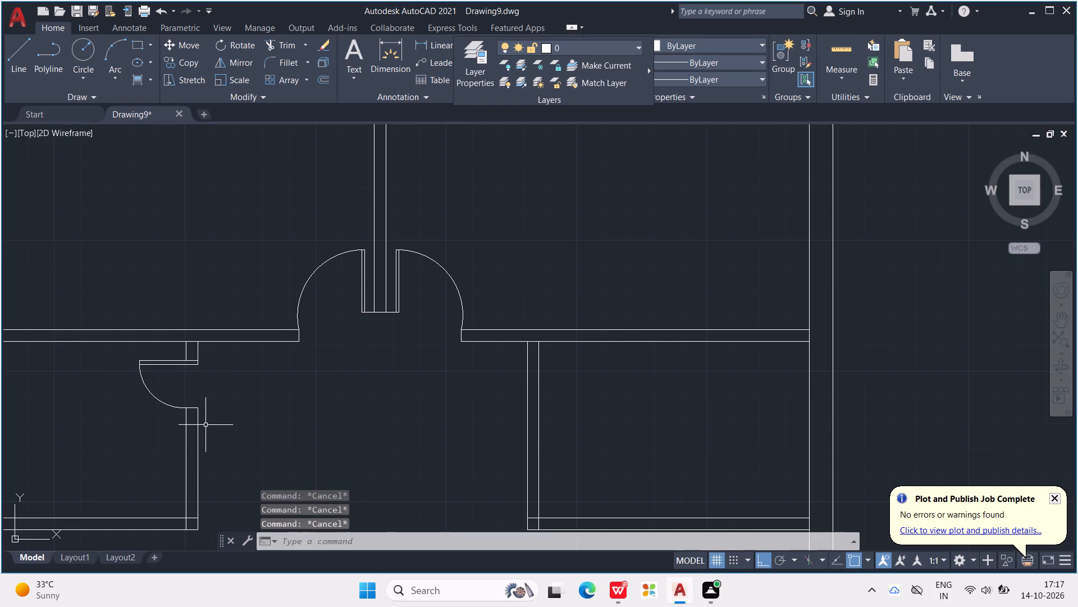
Draw a short vertical line across the right room's upper partition, just inside the right outer wall.
{"action": "middle_click_drag", "start_coordinate": [371, 450], "coordinate": [267, 449]}
{"action": "scroll", "coordinate": [371, 450], "scroll_direction": "down", "scroll_amount": 1}
{"action": "key", "text": "Escape"}
{"action": "key", "text": "Escape"}
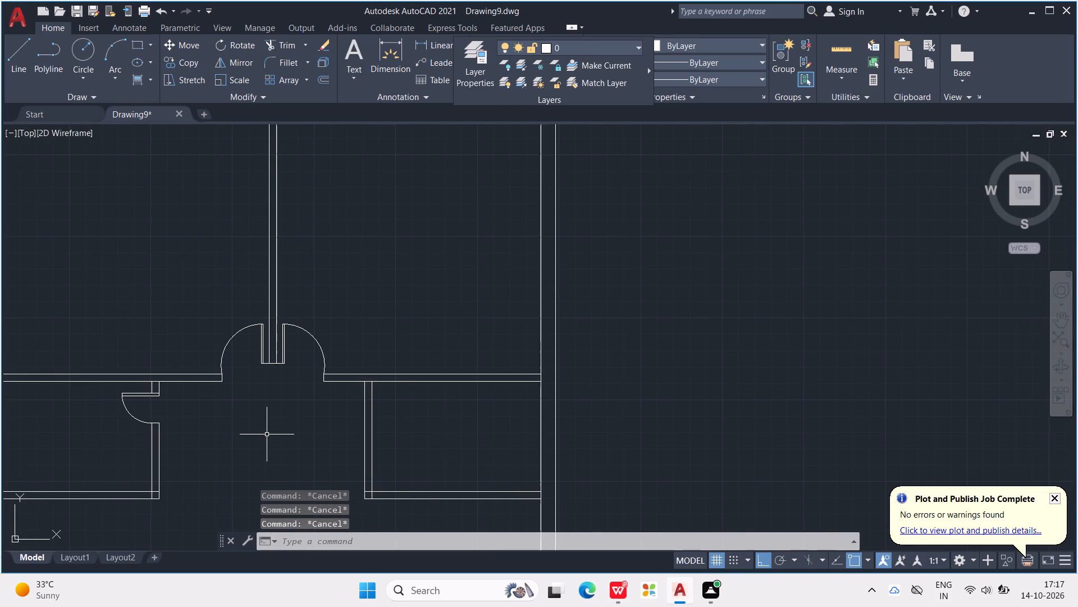
{"action": "key", "text": "Escape"}
{"action": "key", "text": "Escape"}
{"action": "key", "text": "l"}
{"action": "key", "text": "Return"}
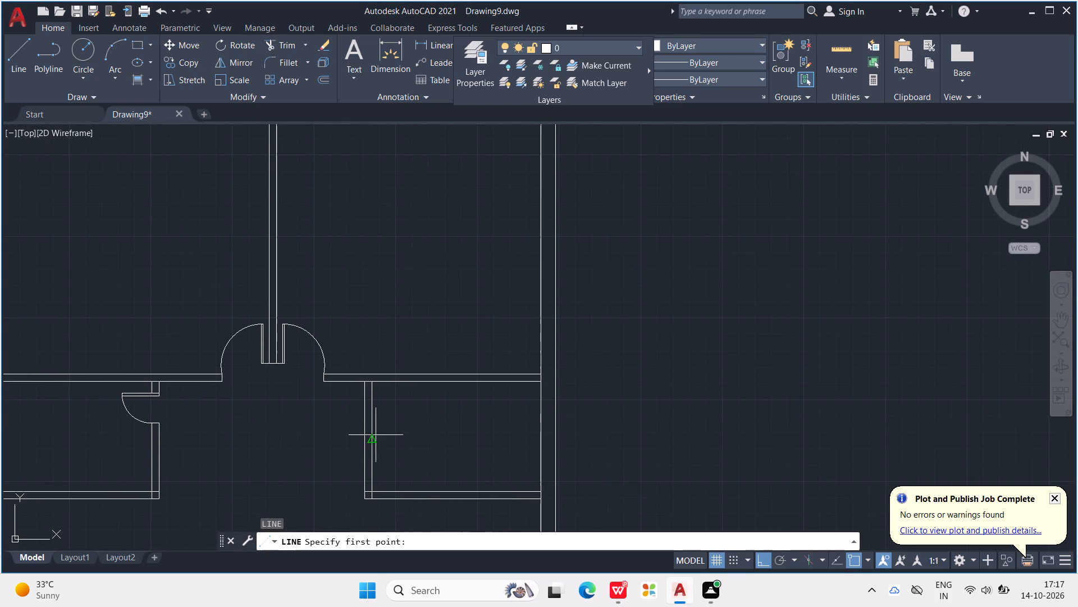
{"action": "scroll", "coordinate": [502, 352], "scroll_direction": "up", "scroll_amount": 1}
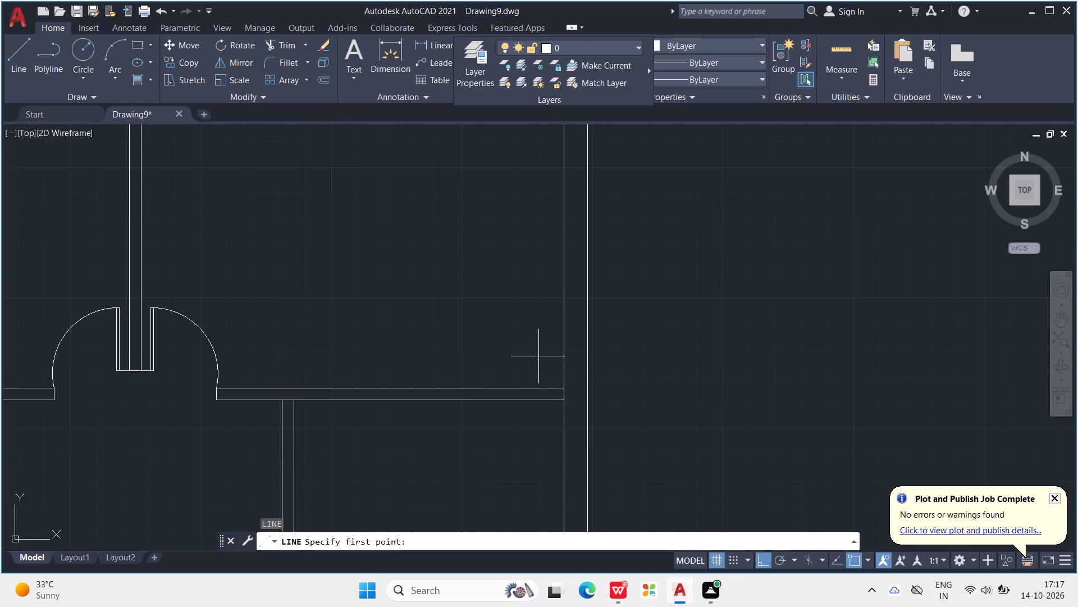
{"action": "left_click", "coordinate": [538, 354]}
{"action": "left_click", "coordinate": [553, 457]}
{"action": "key", "text": "Escape"}
{"action": "key", "text": "Escape"}
{"action": "key", "text": "Escape"}
{"action": "key", "text": "Escape"}
{"action": "key", "text": "Escape"}
{"action": "key", "text": "Escape"}
{"action": "key", "text": "Escape"}
{"action": "key", "text": "Escape"}
{"action": "key", "text": "Escape"}
{"action": "key", "text": "Escape"}
{"action": "key", "text": "Escape"}
{"action": "key", "text": "Escape"}
{"action": "key", "text": "Escape"}
{"action": "key", "text": "Escape"}
{"action": "key", "text": "Escape"}
{"action": "key", "text": "Escape"}
{"action": "key", "text": "Escape"}
{"action": "key", "text": "Escape"}
{"action": "key", "text": "Escape"}
{"action": "key", "text": "Escape"}
{"action": "key", "text": "Escape"}
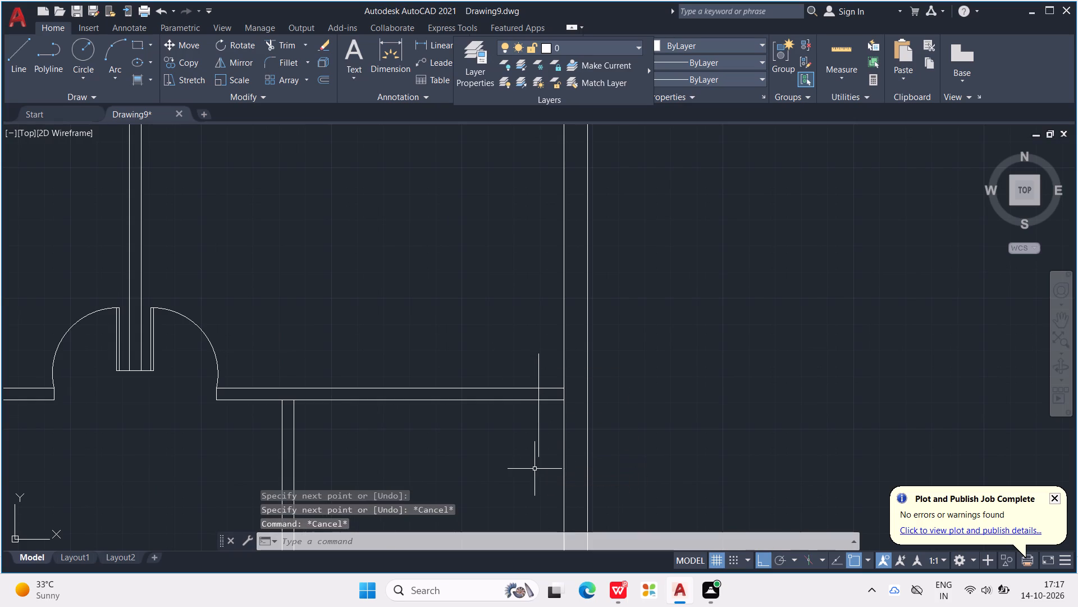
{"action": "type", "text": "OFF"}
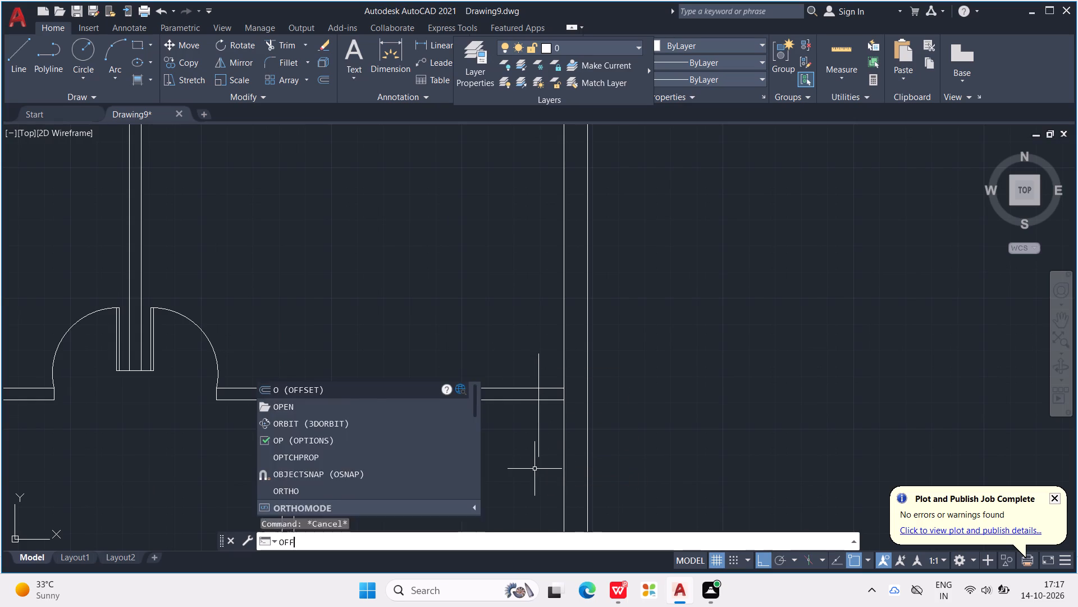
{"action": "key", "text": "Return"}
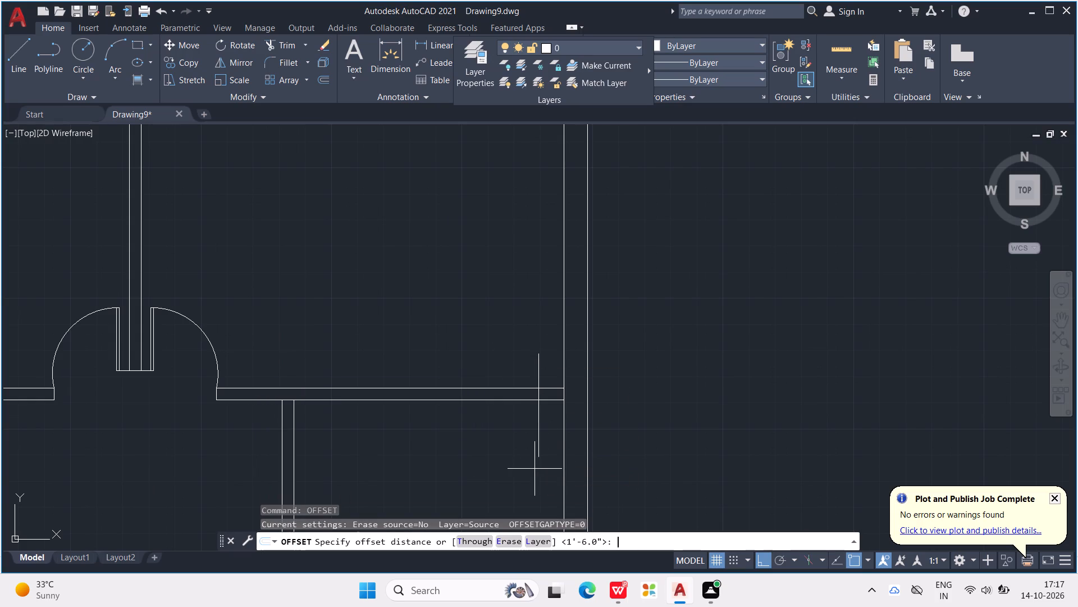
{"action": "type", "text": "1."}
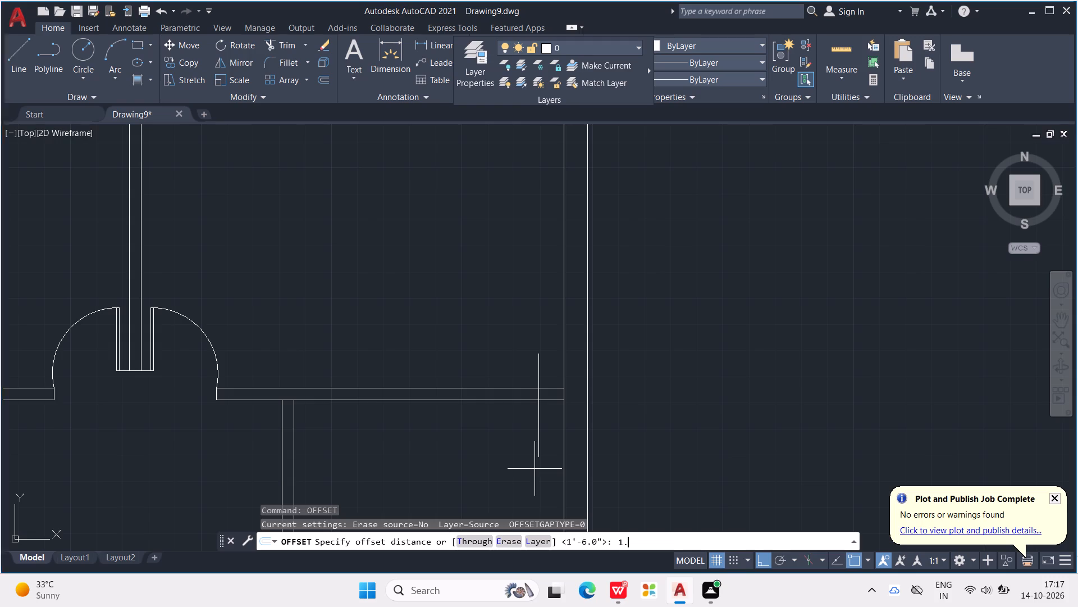
Measure the left room's door opening from the lower jamb to the door leaf with a temporary dimension.
{"action": "left_click", "coordinate": [373, 52]}
{"action": "middle_click_drag", "start_coordinate": [368, 252], "coordinate": [415, 237]}
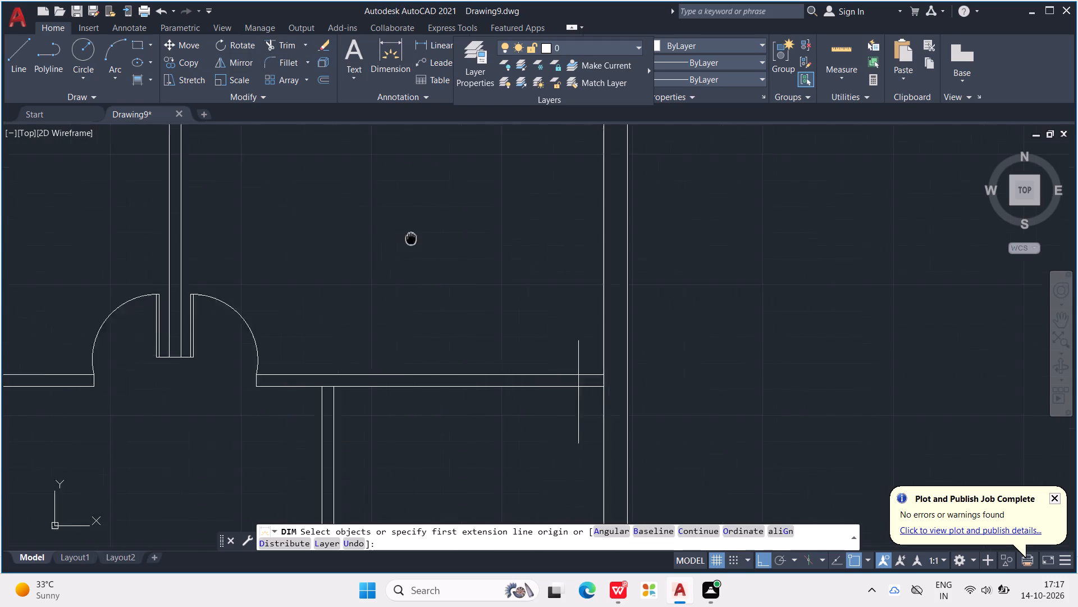
{"action": "middle_click_drag", "start_coordinate": [415, 237], "coordinate": [555, 198]}
{"action": "scroll", "coordinate": [560, 203], "scroll_direction": "down", "scroll_amount": 1}
{"action": "scroll", "coordinate": [290, 330], "scroll_direction": "up", "scroll_amount": 4}
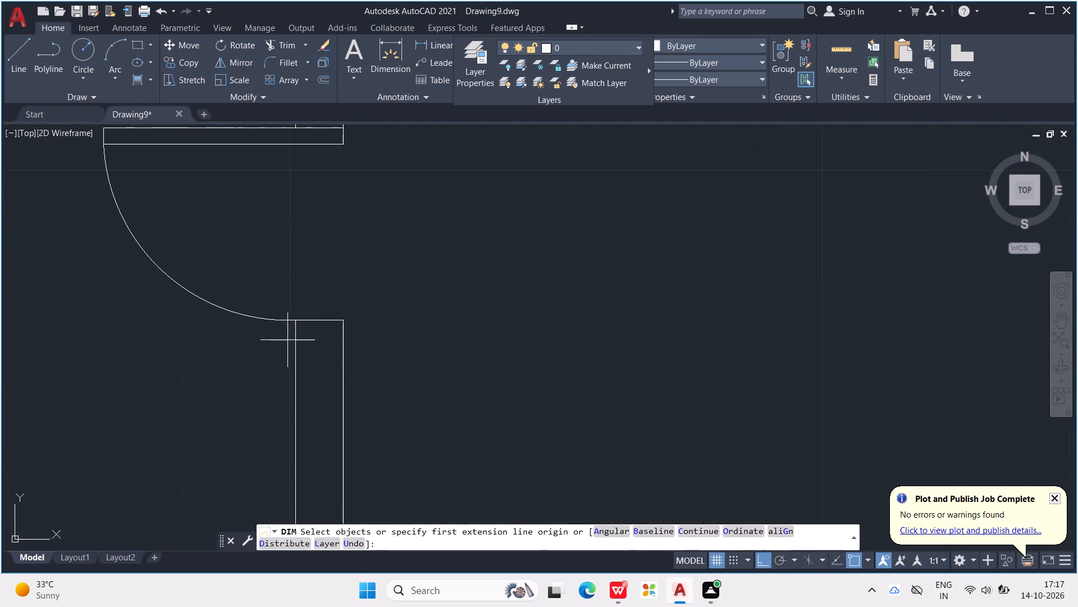
{"action": "left_click", "coordinate": [294, 320]}
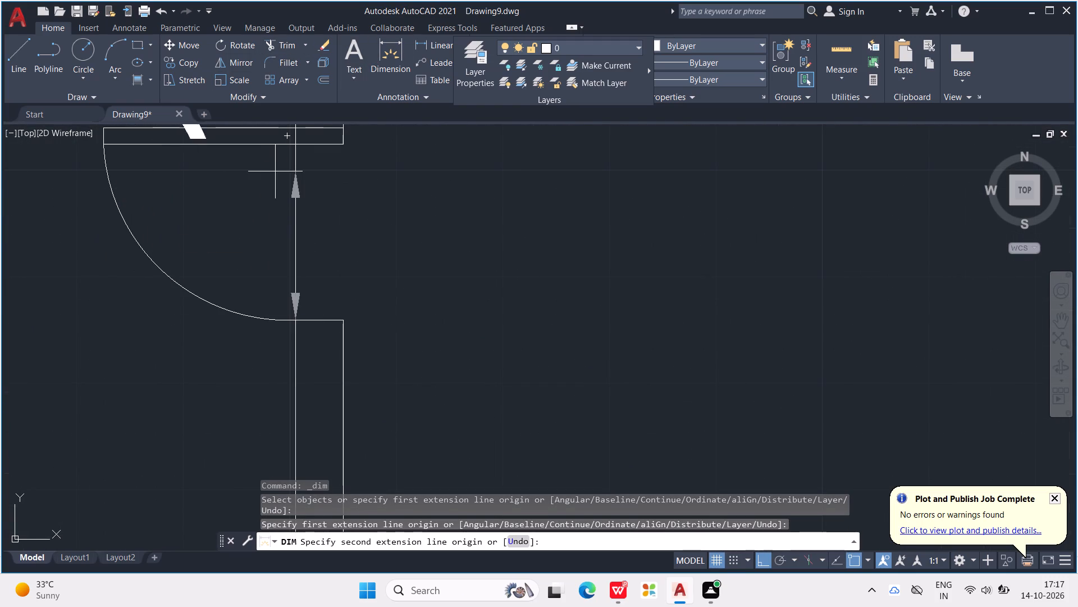
{"action": "middle_click_drag", "start_coordinate": [284, 175], "coordinate": [274, 339]}
{"action": "scroll", "coordinate": [279, 301], "scroll_direction": "down", "scroll_amount": 1}
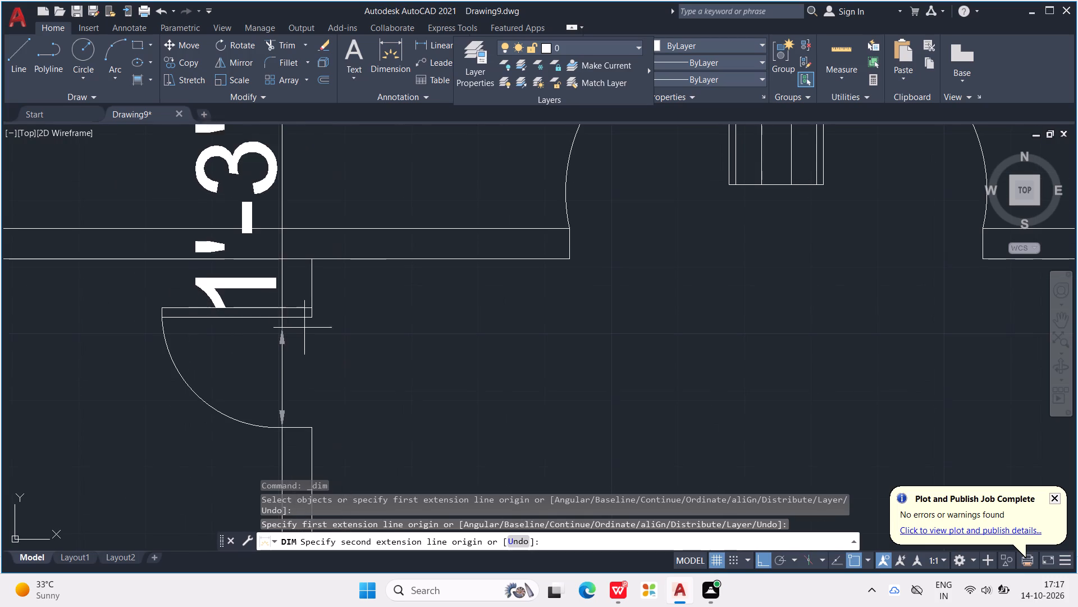
{"action": "left_click", "coordinate": [279, 315]}
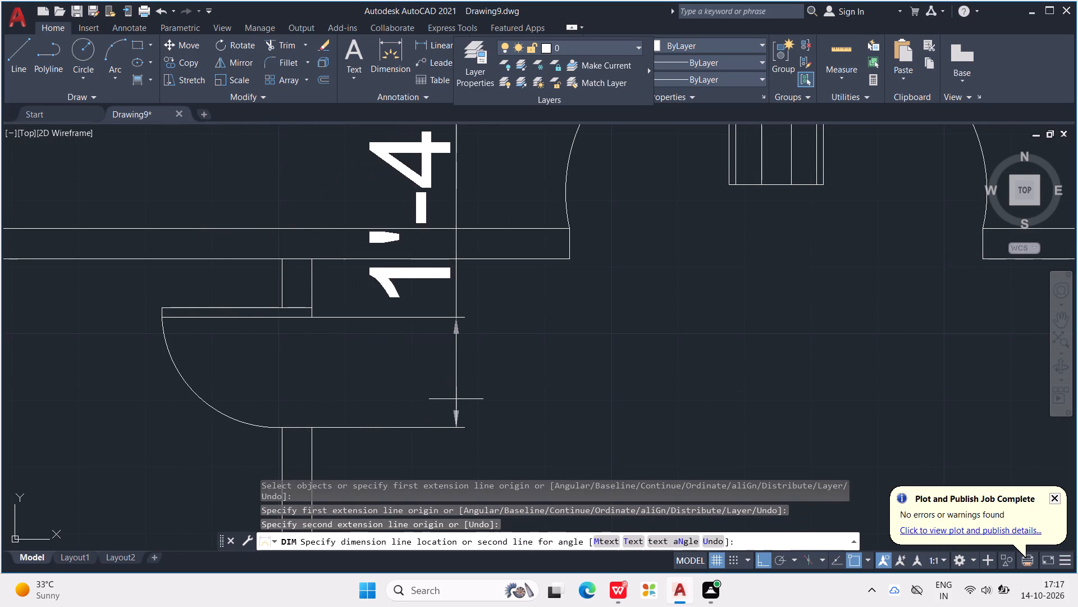
{"action": "scroll", "coordinate": [456, 399], "scroll_direction": "down", "scroll_amount": 3}
{"action": "key", "text": "Escape"}
{"action": "key", "text": "Escape"}
{"action": "key", "text": "Escape"}
{"action": "key", "text": "Escape"}
{"action": "key", "text": "Escape"}
{"action": "key", "text": "Escape"}
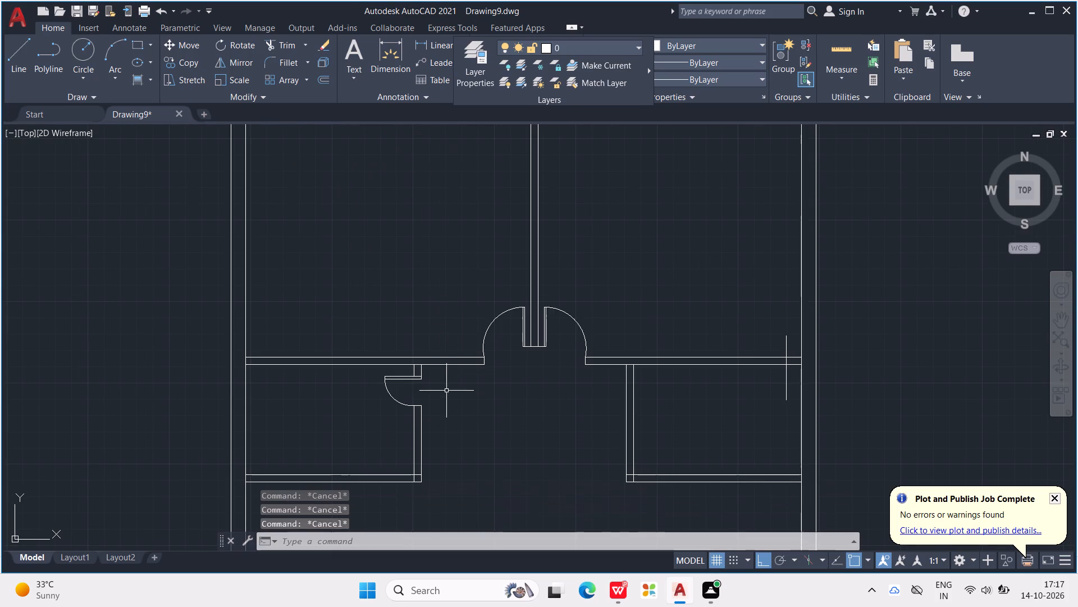
{"action": "key", "text": "Escape"}
{"action": "key", "text": "Escape"}
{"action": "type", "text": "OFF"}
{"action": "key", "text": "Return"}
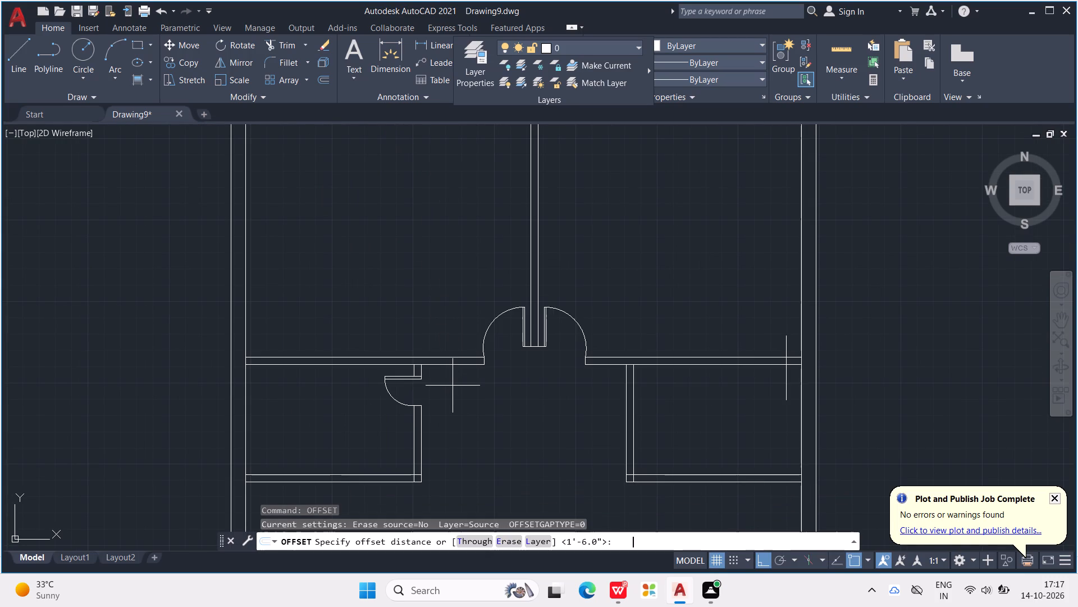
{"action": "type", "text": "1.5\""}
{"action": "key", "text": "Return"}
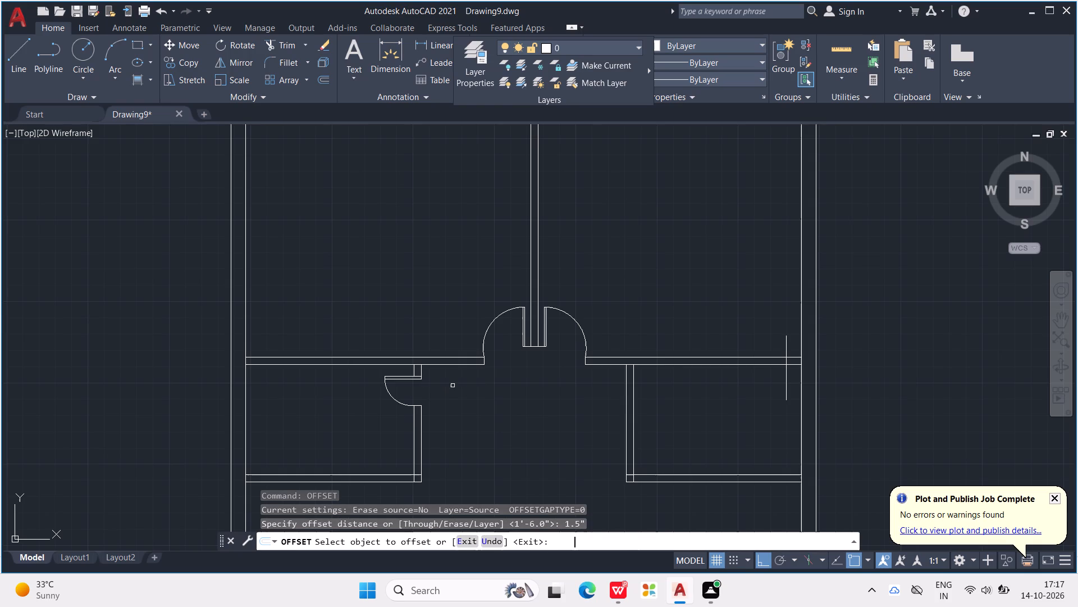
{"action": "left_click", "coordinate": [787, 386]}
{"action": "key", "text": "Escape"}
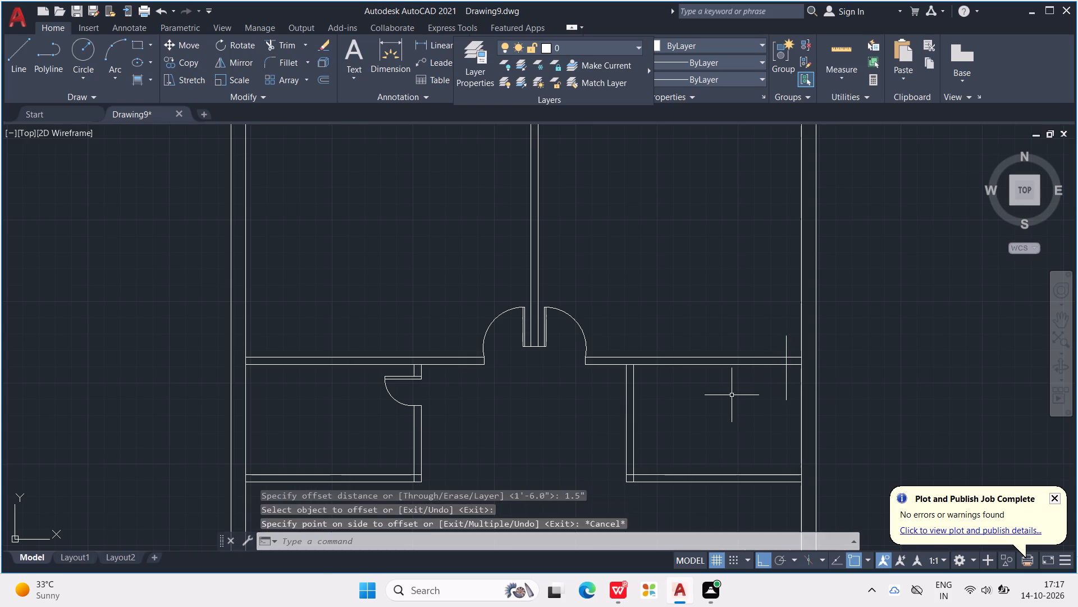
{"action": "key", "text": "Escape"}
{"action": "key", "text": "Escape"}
Offset the short vertical line across the right room's upper partition 1.5' to the left, away from the outer wall.
{"action": "type", "text": "OFF"}
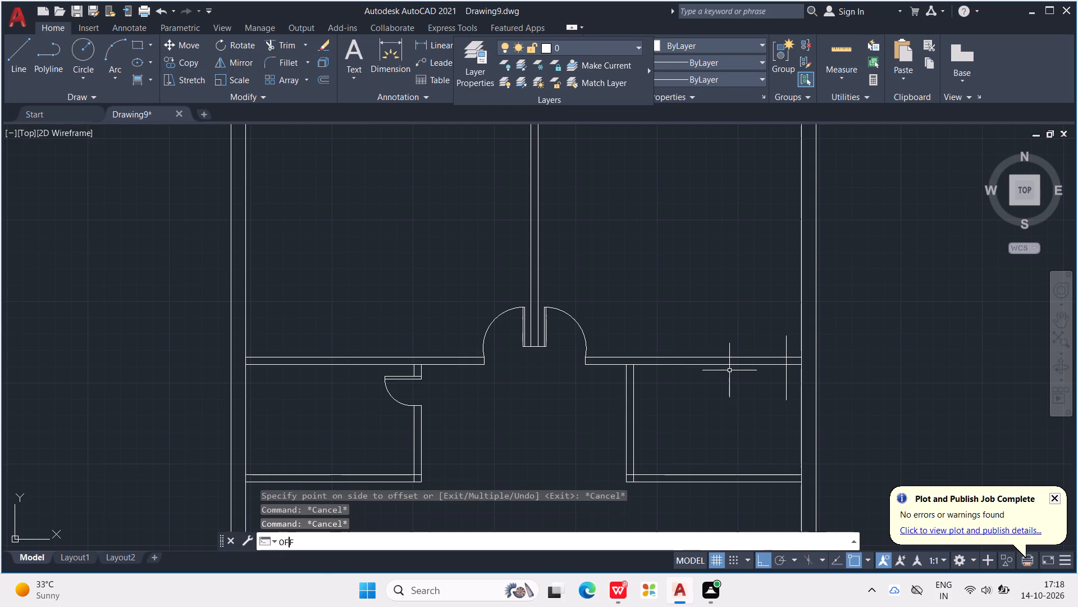
{"action": "key", "text": "Return"}
{"action": "type", "text": "1.5'"}
{"action": "key", "text": "Return"}
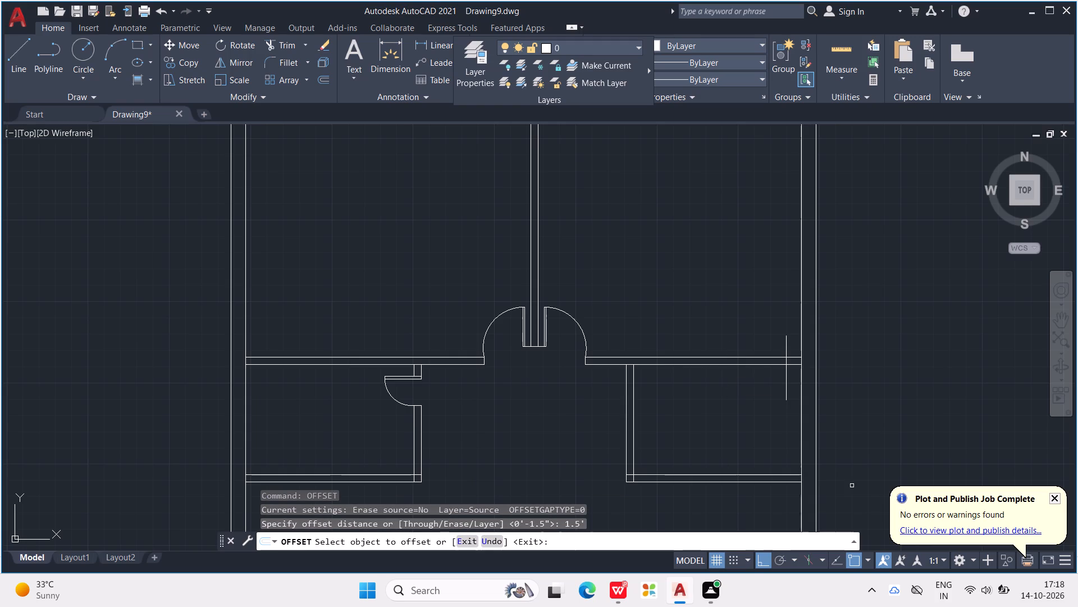
{"action": "left_click", "coordinate": [785, 384]}
{"action": "left_click", "coordinate": [675, 413]}
{"action": "middle_click_drag", "start_coordinate": [748, 425], "coordinate": [572, 459]}
{"action": "key", "text": "Escape"}
{"action": "key", "text": "Escape"}
{"action": "key", "text": "Escape"}
{"action": "key", "text": "Escape"}
{"action": "key", "text": "Escape"}
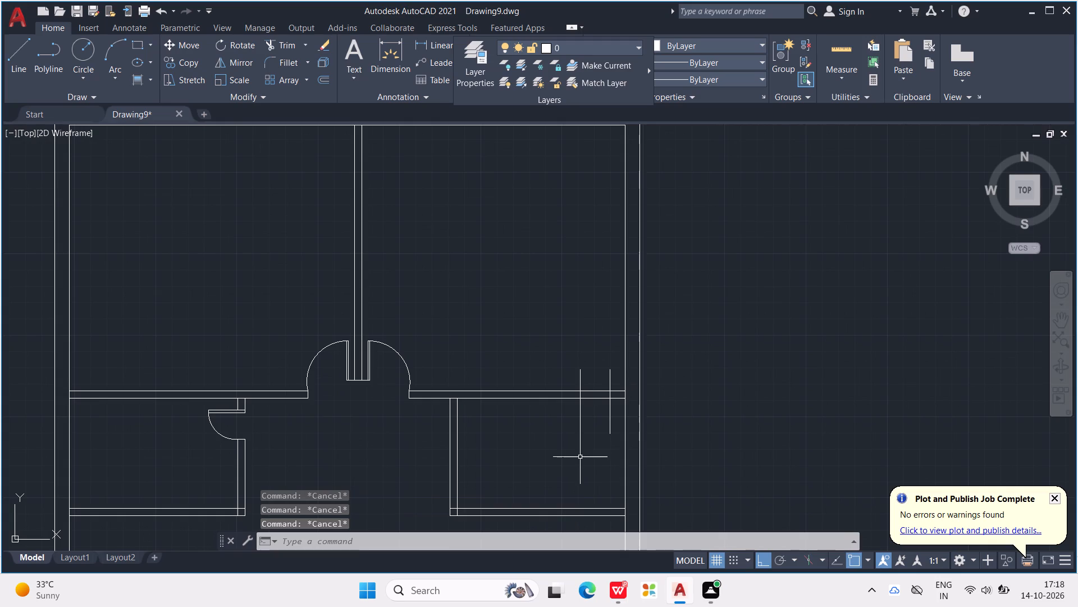
Trim both vertical jamb lines where they extend above and below the right room's upper partition.
{"action": "key", "text": "t"}
{"action": "key", "text": "r"}
{"action": "key", "text": "Return"}
{"action": "scroll", "coordinate": [615, 438], "scroll_direction": "up", "scroll_amount": 2}
{"action": "left_click_drag", "start_coordinate": [603, 407], "coordinate": [532, 418]}
{"action": "left_click", "coordinate": [531, 418]}
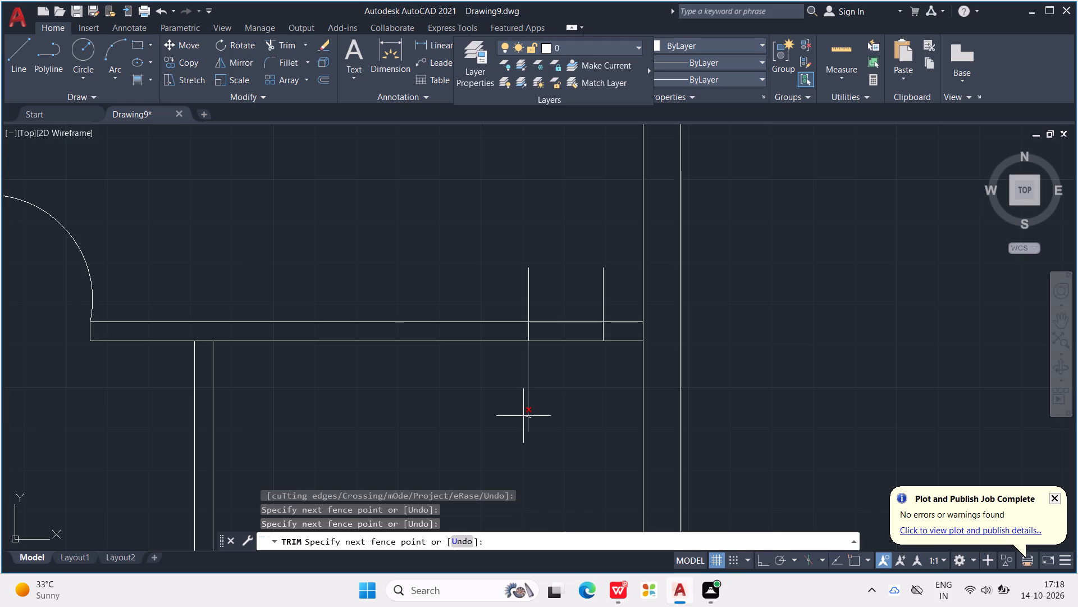
{"action": "key", "text": "Return"}
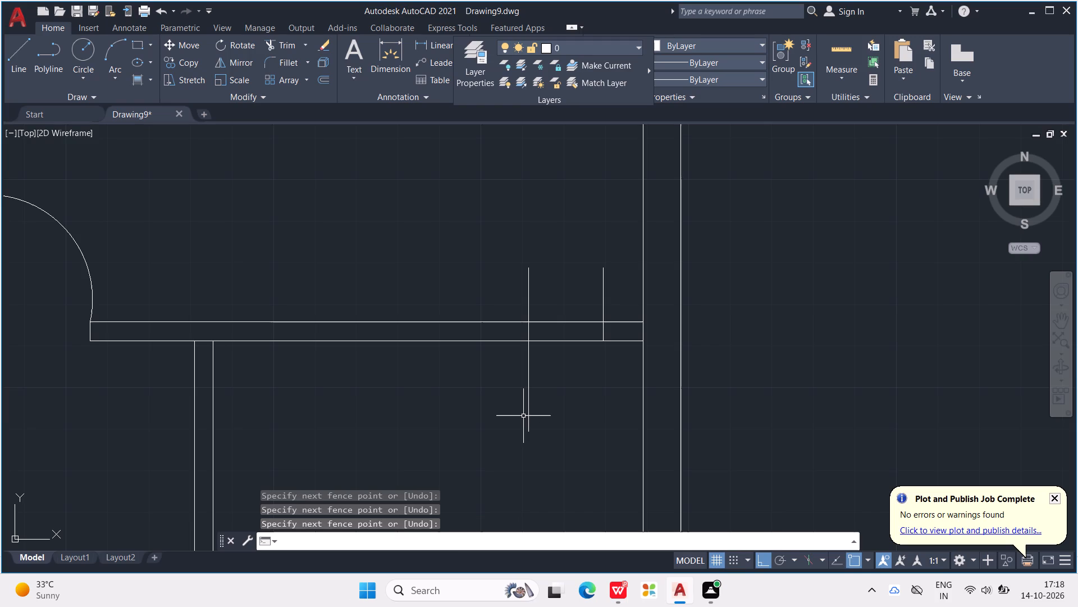
{"action": "type", "text": "TR"}
{"action": "key", "text": "Return"}
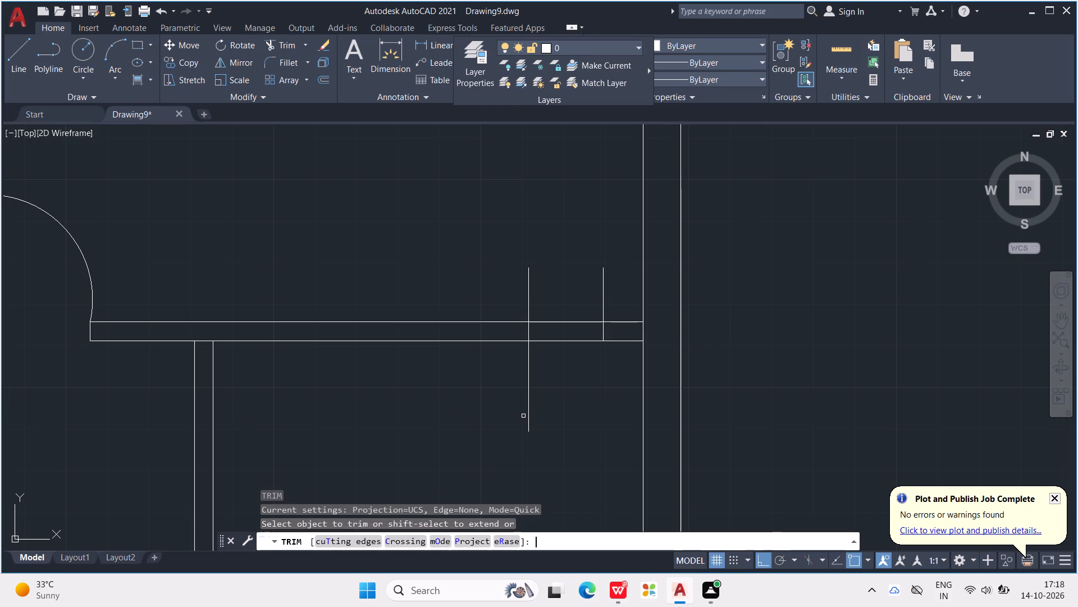
{"action": "left_click_drag", "start_coordinate": [572, 389], "coordinate": [510, 399]}
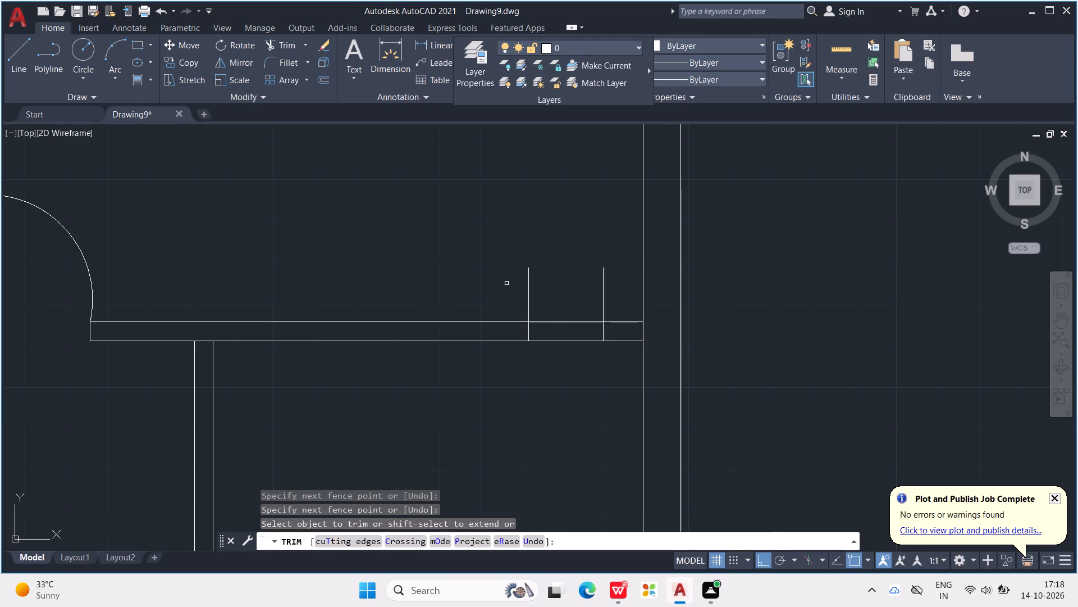
{"action": "left_click_drag", "start_coordinate": [506, 281], "coordinate": [614, 292]}
Trim both partition lines between the two jamb lines to open the right room's 1.5' doorway.
{"action": "left_click_drag", "start_coordinate": [581, 292], "coordinate": [581, 336]}
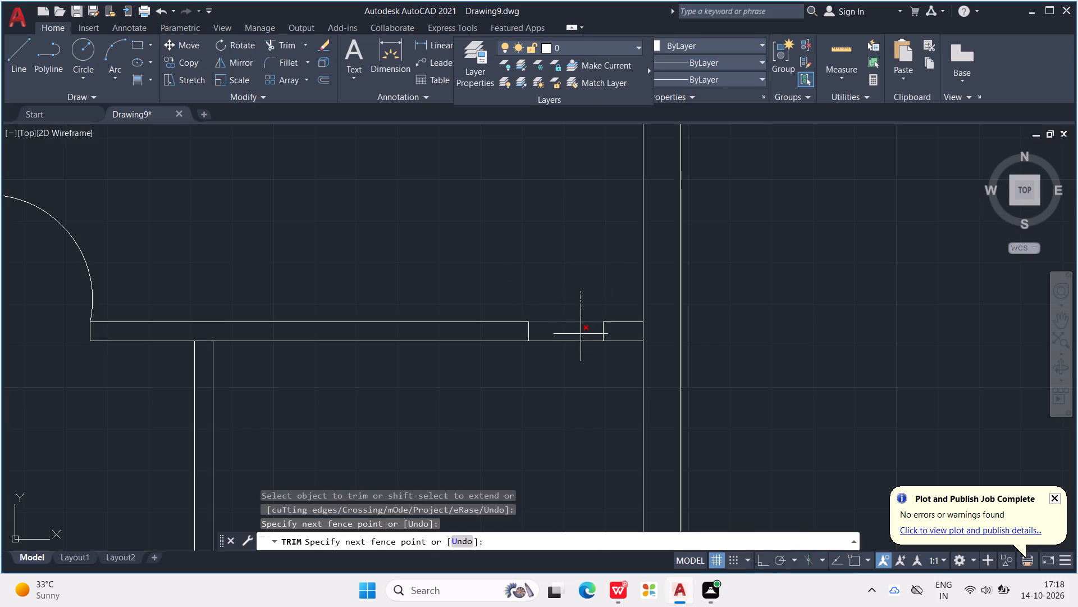
{"action": "left_click_drag", "start_coordinate": [581, 336], "coordinate": [582, 364]}
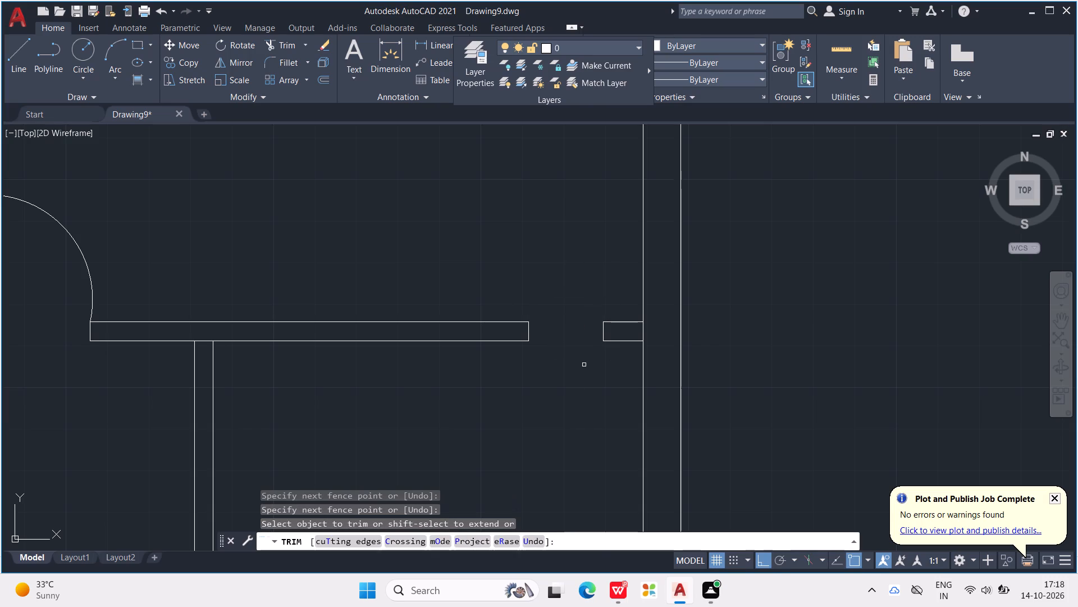
{"action": "key", "text": "Escape"}
{"action": "key", "text": "Escape"}
{"action": "key", "text": "Escape"}
{"action": "key", "text": "Escape"}
Outline a door leaf 1.5' long and 1.5" thick downward from the right jamb's lower corner, closing it at the partition's upper face.
{"action": "key", "text": "l"}
{"action": "key", "text": "Return"}
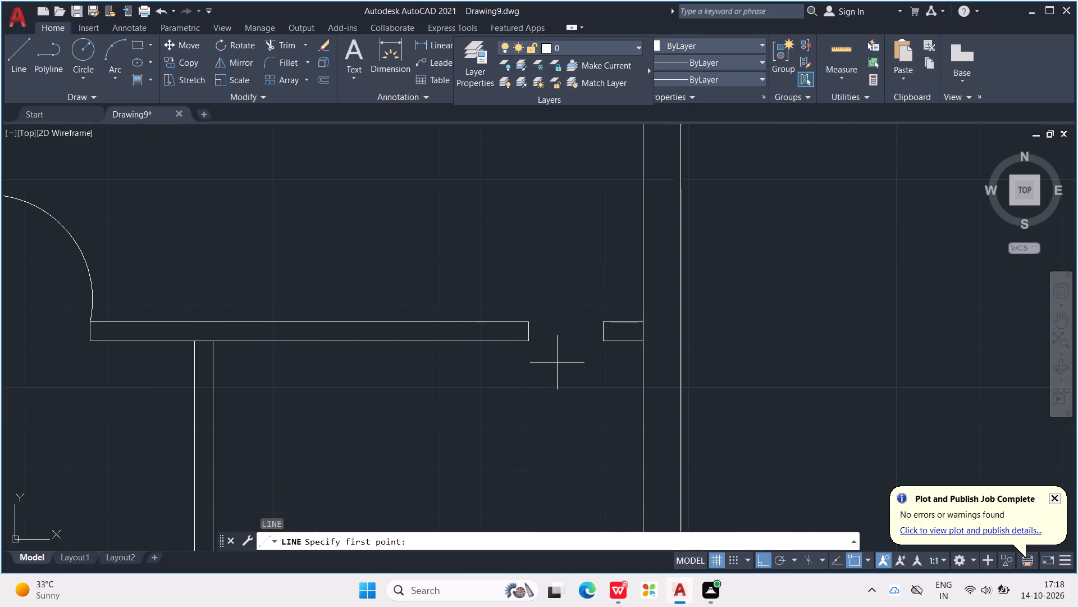
{"action": "left_click", "coordinate": [601, 342]}
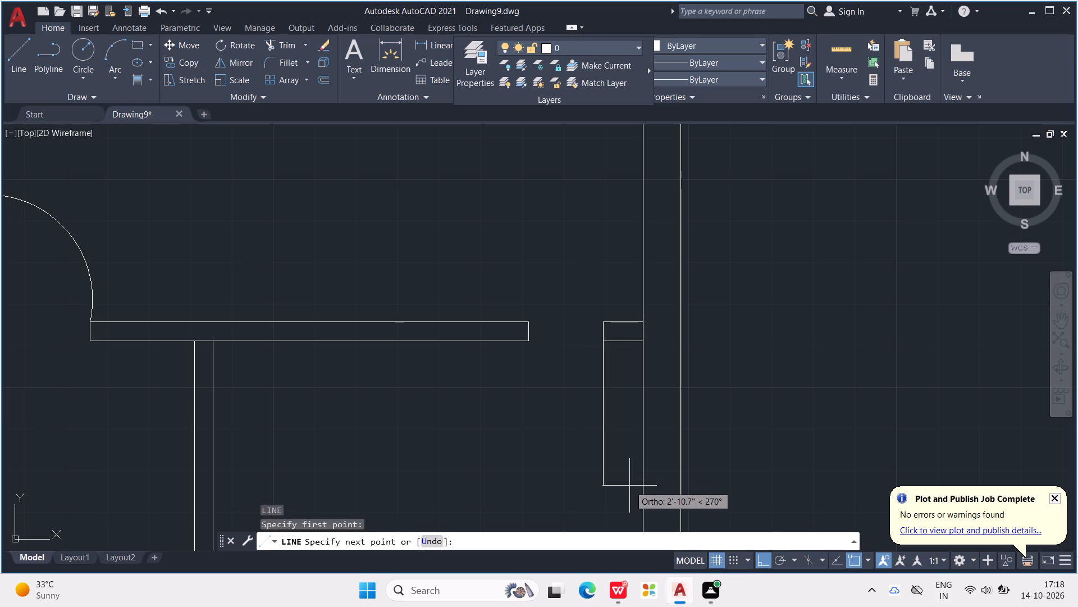
{"action": "type", "text": "1.5'"}
{"action": "key", "text": "Return"}
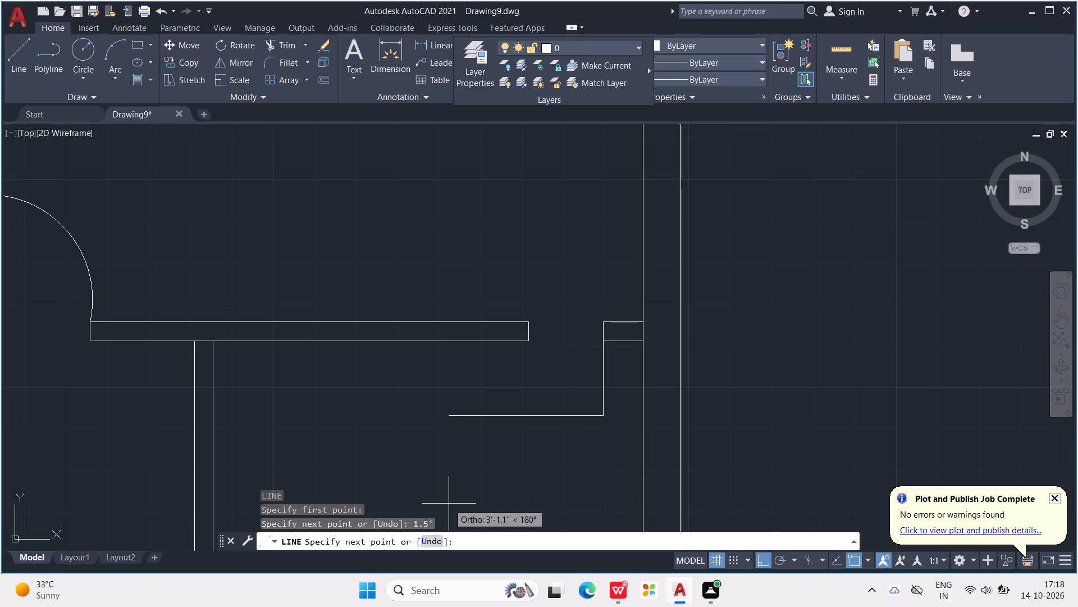
{"action": "type", "text": "1.5\""}
{"action": "key", "text": "Return"}
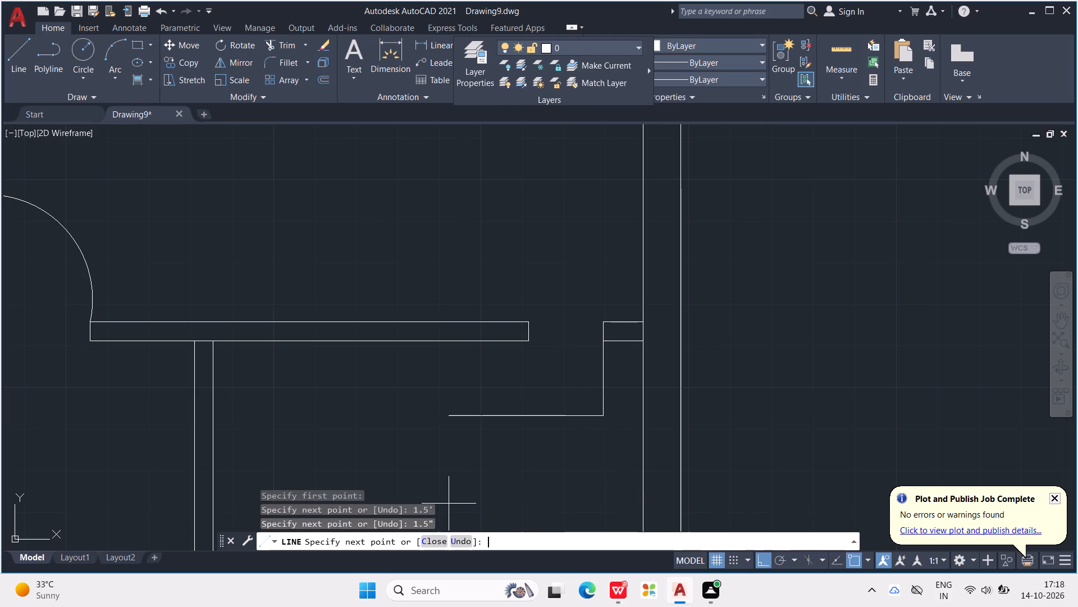
{"action": "scroll", "coordinate": [597, 328], "scroll_direction": "up", "scroll_amount": 3}
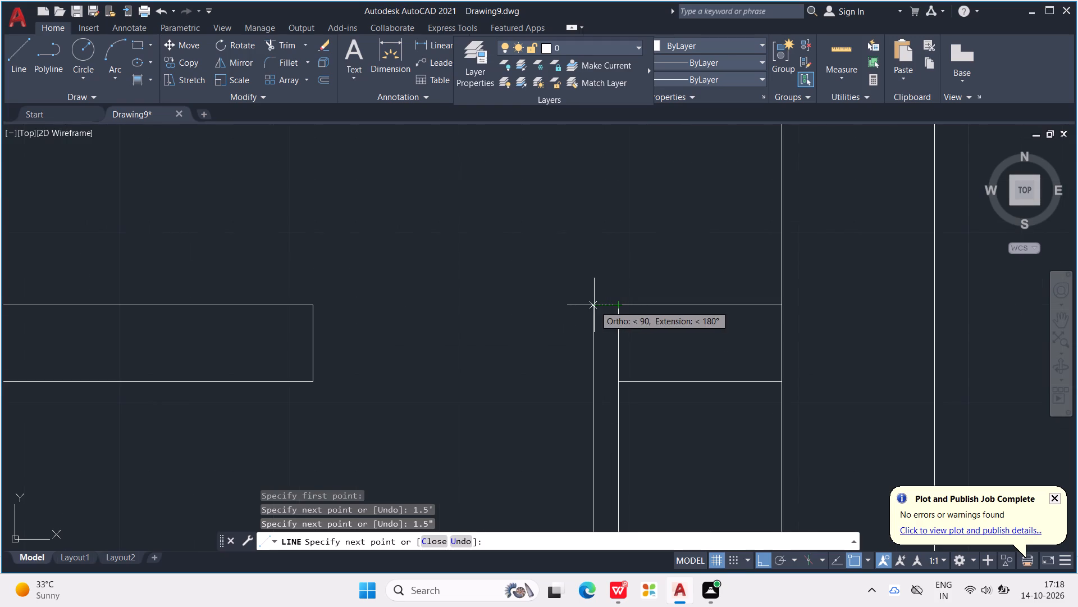
{"action": "left_click", "coordinate": [594, 305]}
{"action": "left_click", "coordinate": [620, 306]}
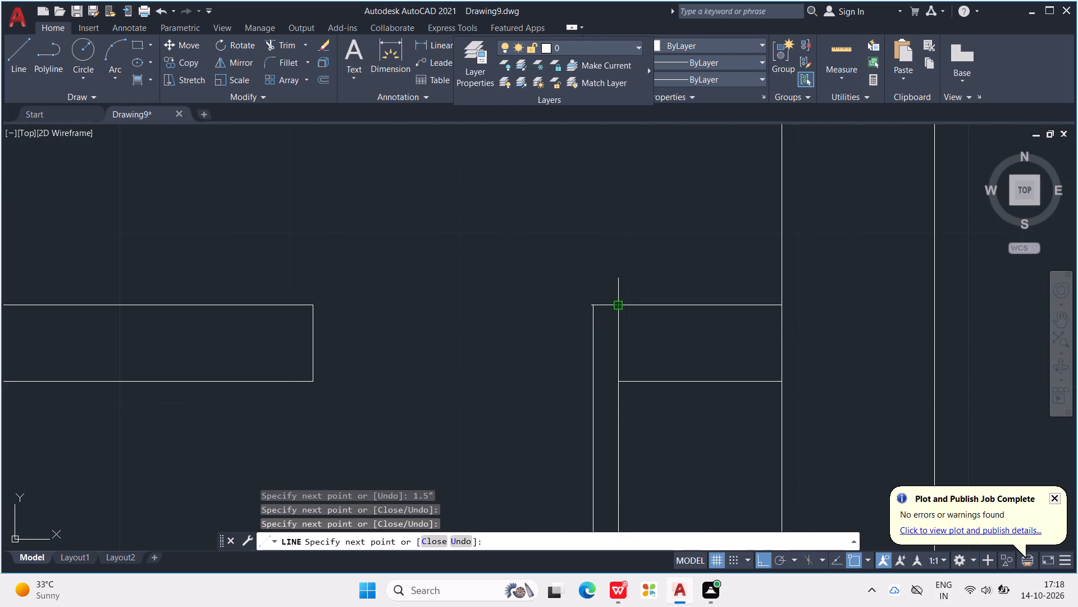
{"action": "scroll", "coordinate": [615, 310], "scroll_direction": "down", "scroll_amount": 2}
{"action": "key", "text": "Escape"}
{"action": "key", "text": "Escape"}
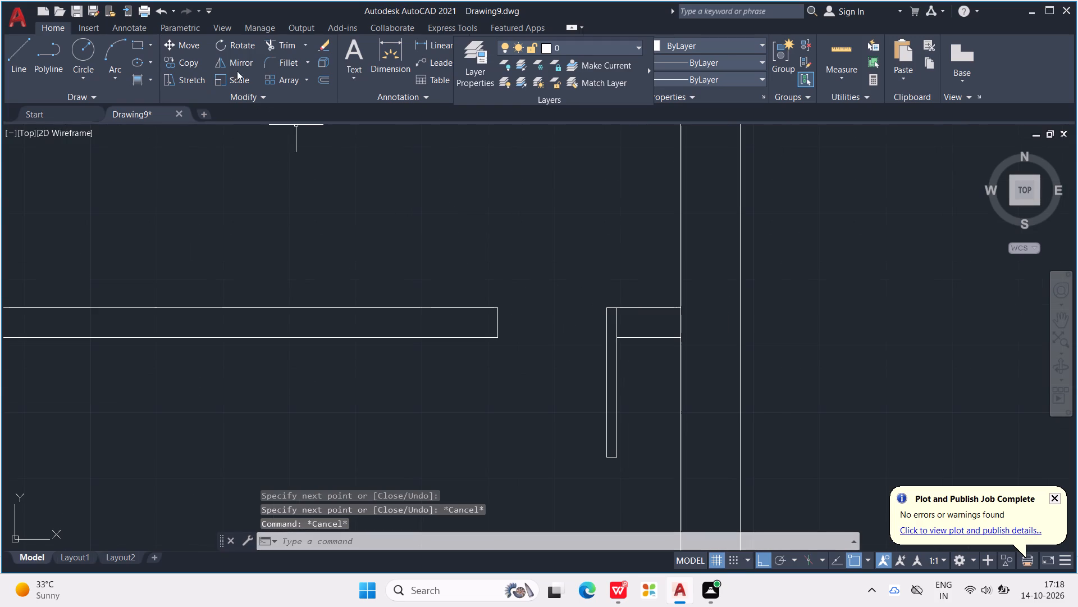
Draw the door swing arc of the right room's doorway from the leaf's lower end to the opposite jamb.
{"action": "left_click", "coordinate": [120, 41]}
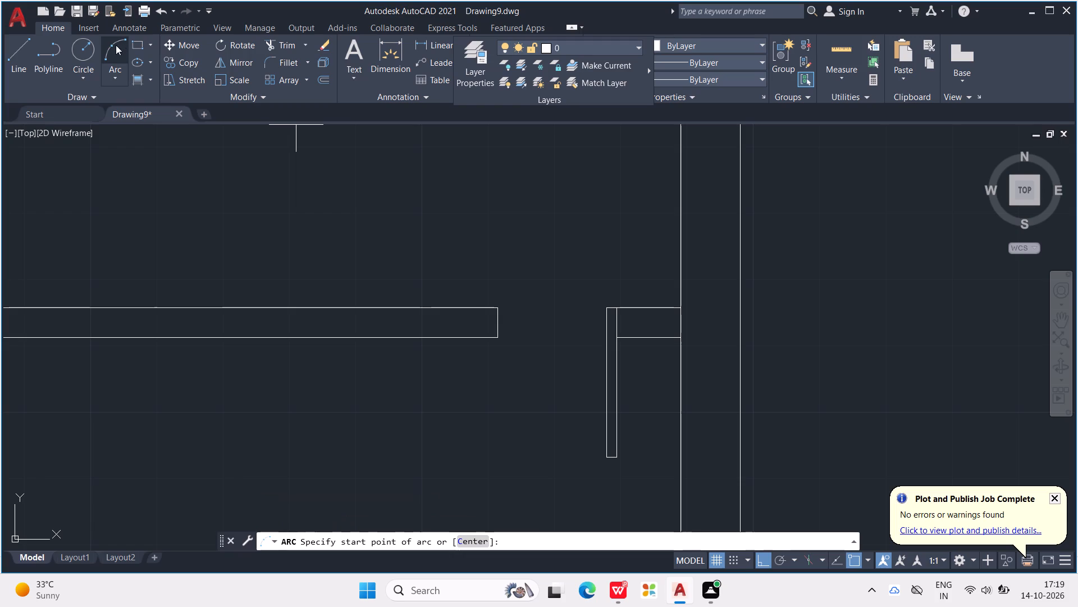
{"action": "scroll", "coordinate": [628, 498], "scroll_direction": "up", "scroll_amount": 1}
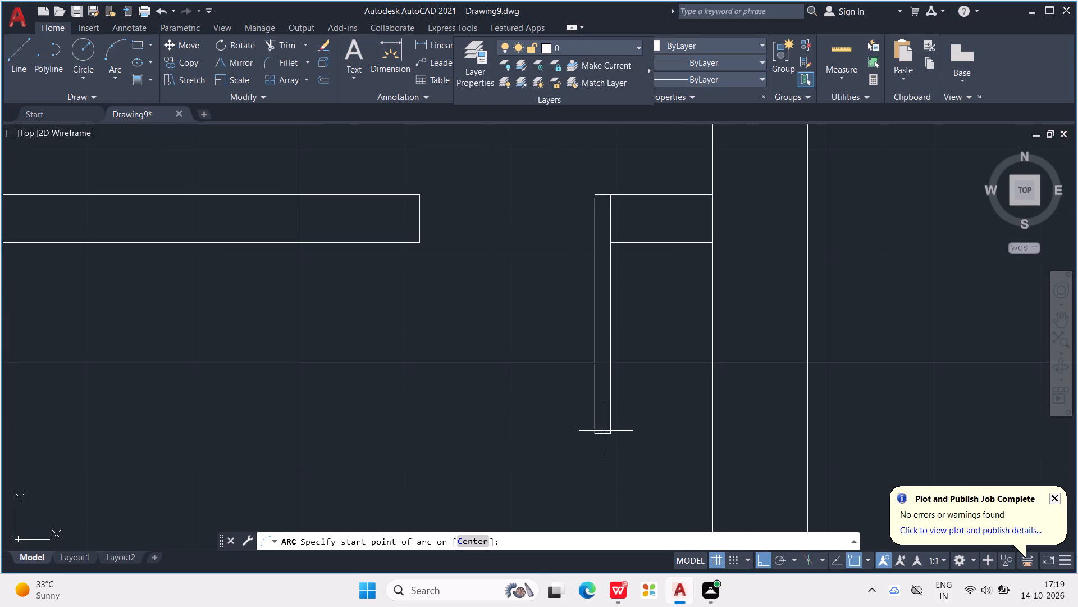
{"action": "left_click", "coordinate": [610, 432]}
{"action": "left_click", "coordinate": [595, 431]}
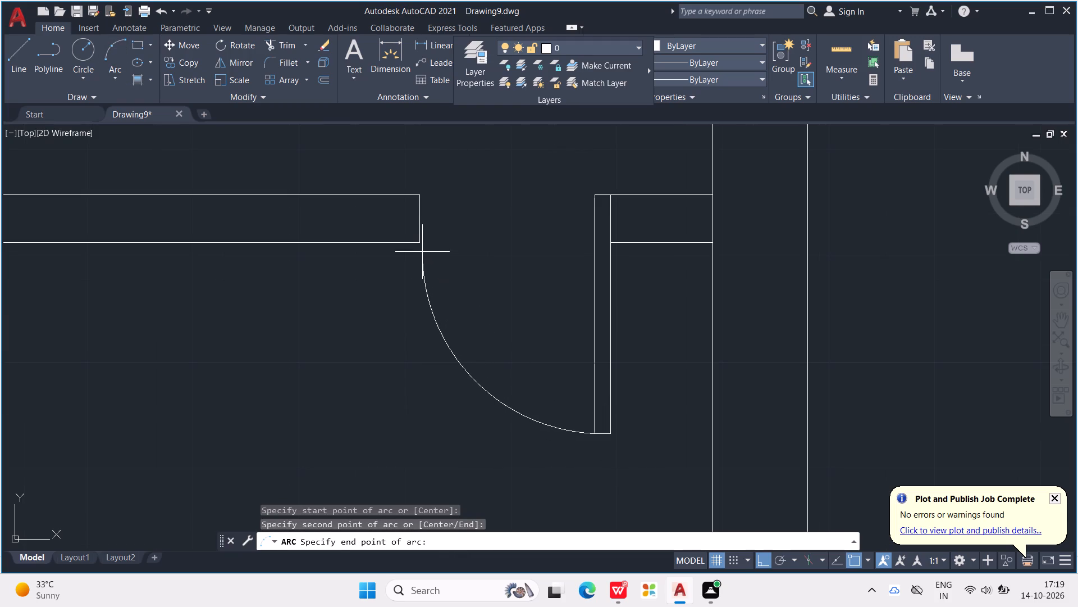
{"action": "left_click", "coordinate": [419, 246]}
{"action": "scroll", "coordinate": [453, 256], "scroll_direction": "down", "scroll_amount": 6}
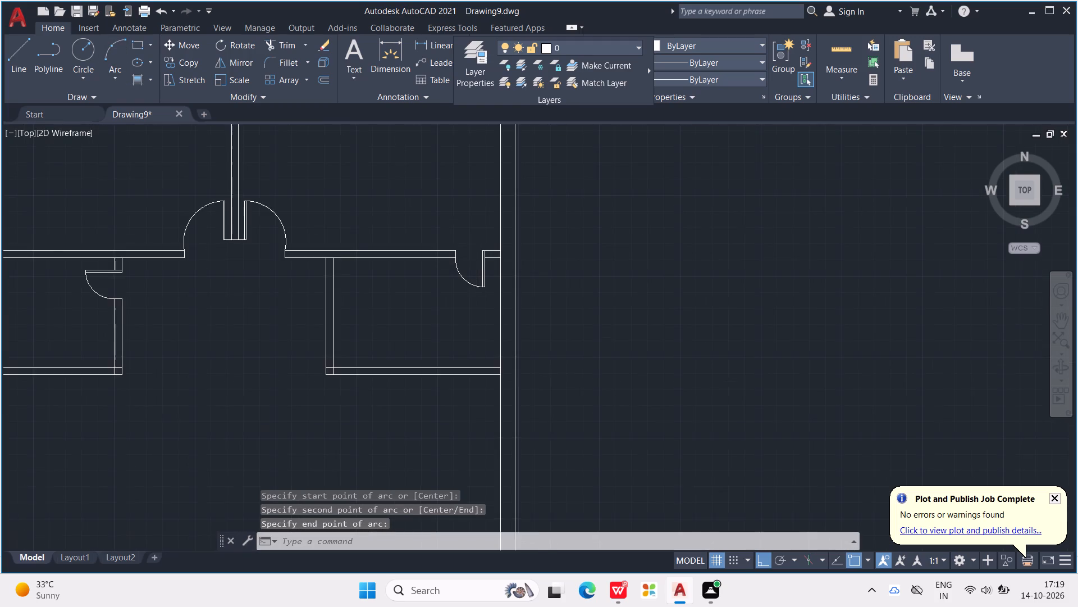
{"action": "scroll", "coordinate": [477, 265], "scroll_direction": "down", "scroll_amount": 1}
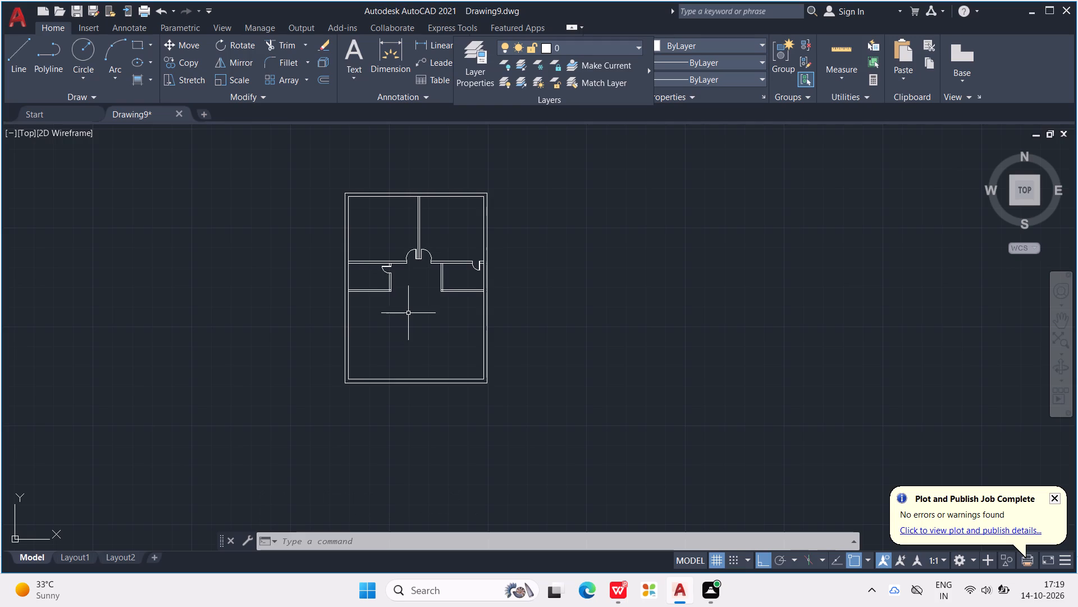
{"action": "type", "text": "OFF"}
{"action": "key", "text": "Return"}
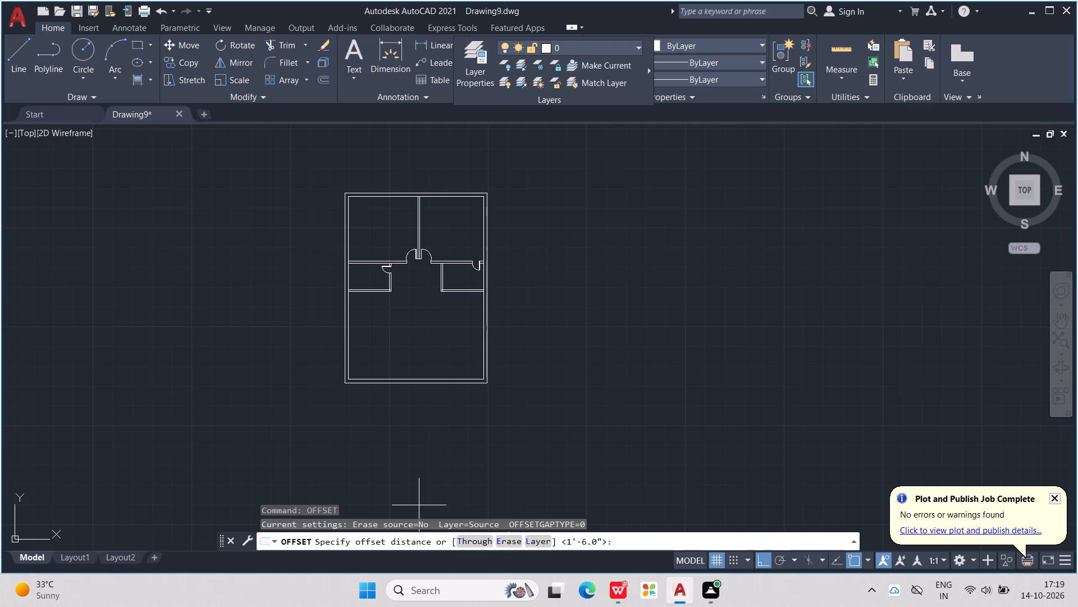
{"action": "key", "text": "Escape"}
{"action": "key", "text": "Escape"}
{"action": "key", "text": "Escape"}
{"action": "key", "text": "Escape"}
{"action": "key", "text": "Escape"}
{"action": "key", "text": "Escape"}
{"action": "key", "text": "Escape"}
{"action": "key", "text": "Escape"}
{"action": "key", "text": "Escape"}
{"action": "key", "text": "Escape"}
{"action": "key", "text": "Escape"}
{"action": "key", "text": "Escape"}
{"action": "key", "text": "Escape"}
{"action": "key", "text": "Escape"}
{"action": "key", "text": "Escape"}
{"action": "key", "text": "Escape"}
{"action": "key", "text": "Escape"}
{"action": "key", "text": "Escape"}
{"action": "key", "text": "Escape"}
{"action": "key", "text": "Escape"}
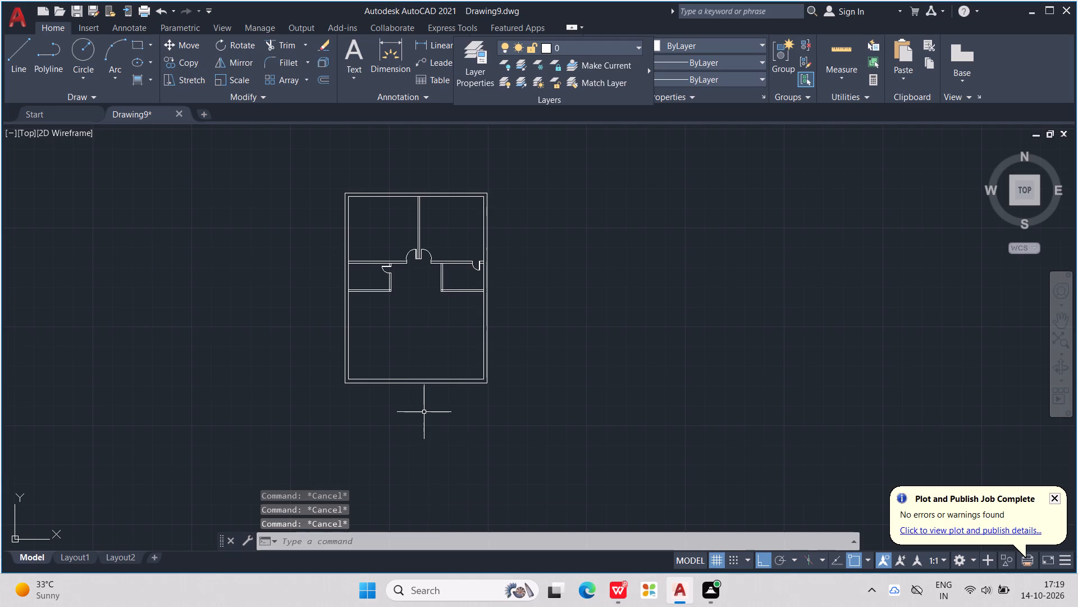
Offset the inner line of the bottom outer wall 12' upward into the plan.
{"action": "type", "text": "OFF"}
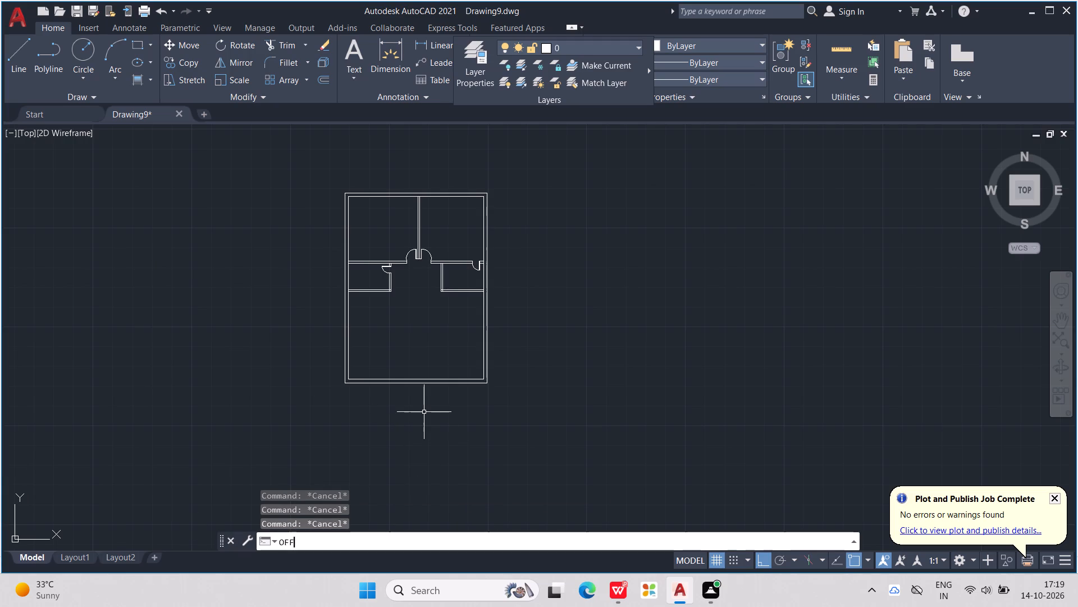
{"action": "key", "text": "Return"}
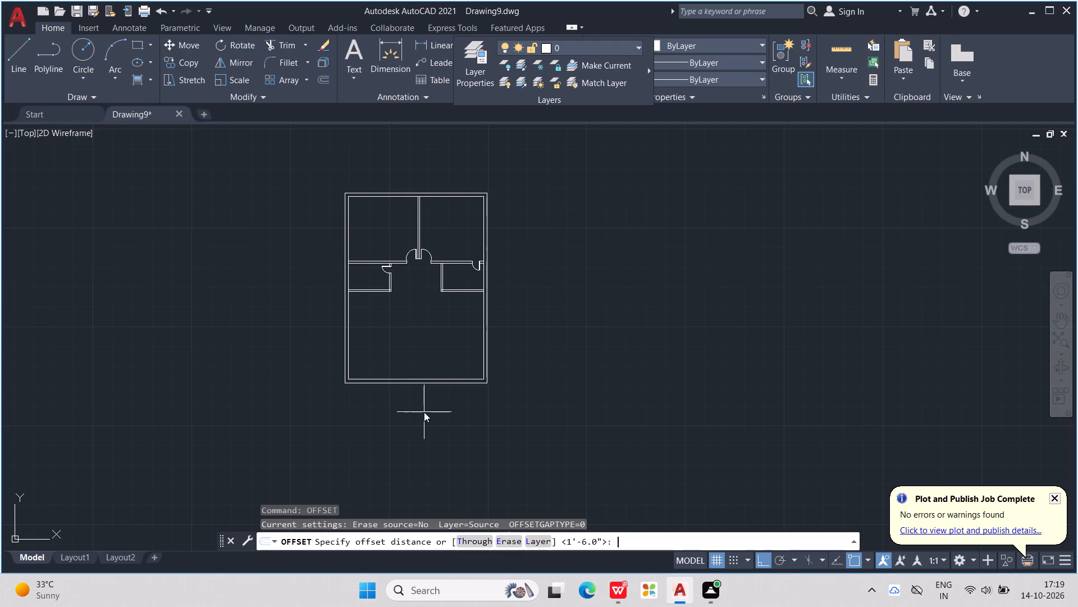
{"action": "type", "text": "12'"}
{"action": "key", "text": "Return"}
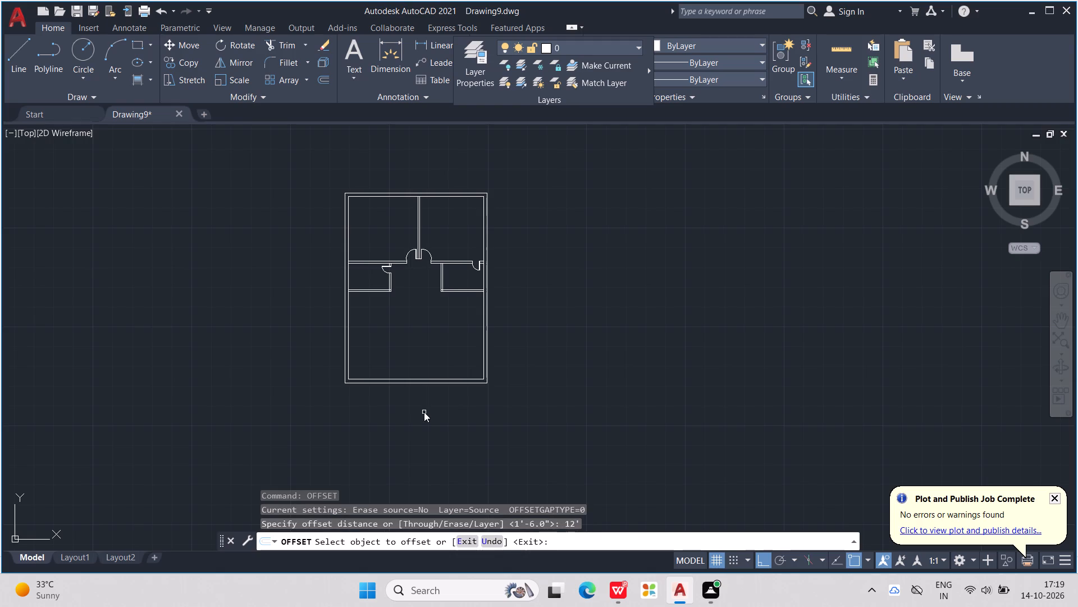
{"action": "left_click", "coordinate": [401, 379]}
{"action": "left_click", "coordinate": [401, 354]}
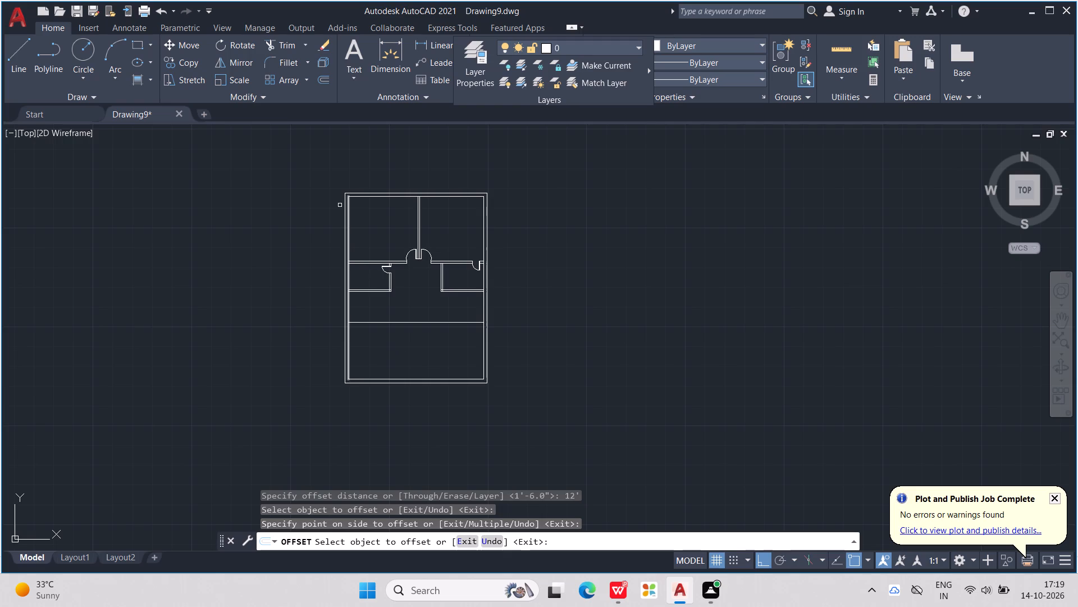
{"action": "key", "text": "Escape"}
{"action": "key", "text": "Escape"}
{"action": "key", "text": "Escape"}
{"action": "key", "text": "Escape"}
{"action": "key", "text": "Escape"}
{"action": "key", "text": "Escape"}
{"action": "key", "text": "Escape"}
{"action": "key", "text": "Escape"}
{"action": "key", "text": "Escape"}
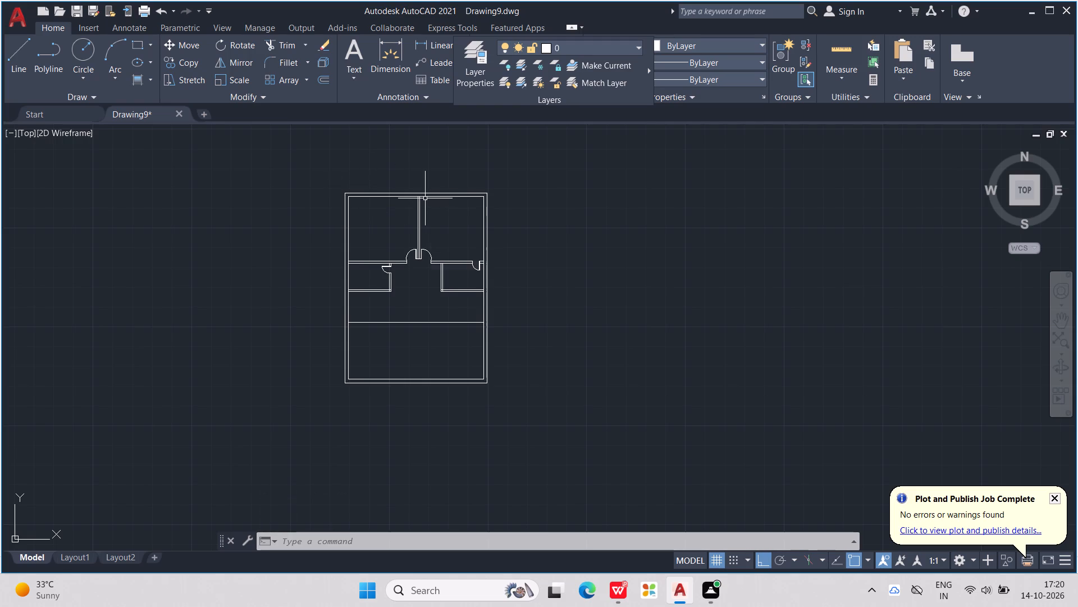
{"action": "key", "text": "Escape"}
{"action": "key", "text": "Escape"}
{"action": "key", "text": "Escape"}
{"action": "key", "text": "Escape"}
{"action": "key", "text": "Escape"}
{"action": "key", "text": "Escape"}
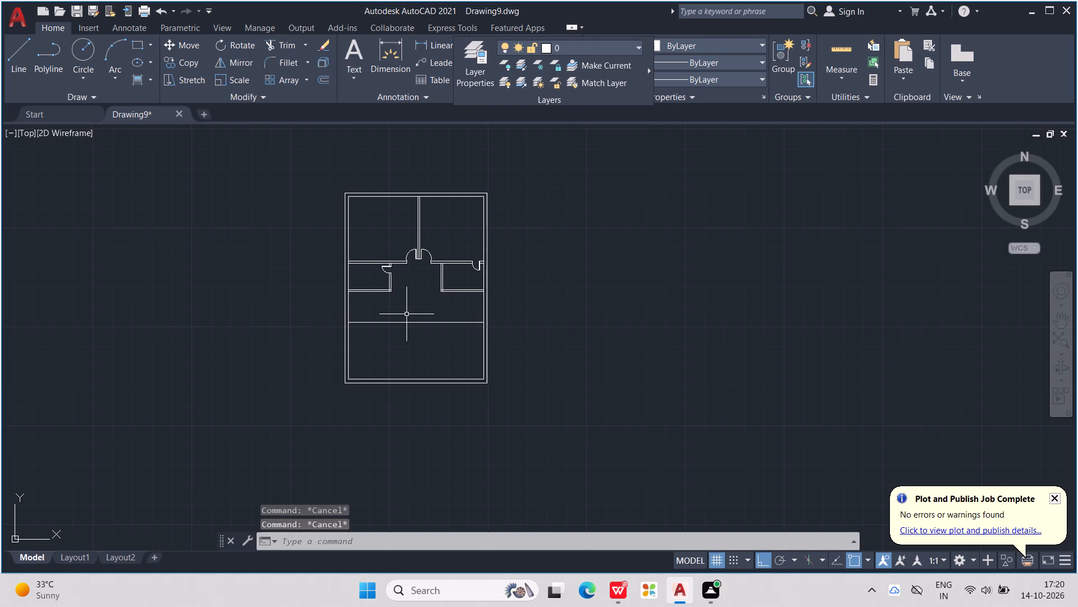
Offset the inner line of the left outer wall 8' to the right, into the plan.
{"action": "type", "text": "OFF"}
{"action": "key", "text": "Return"}
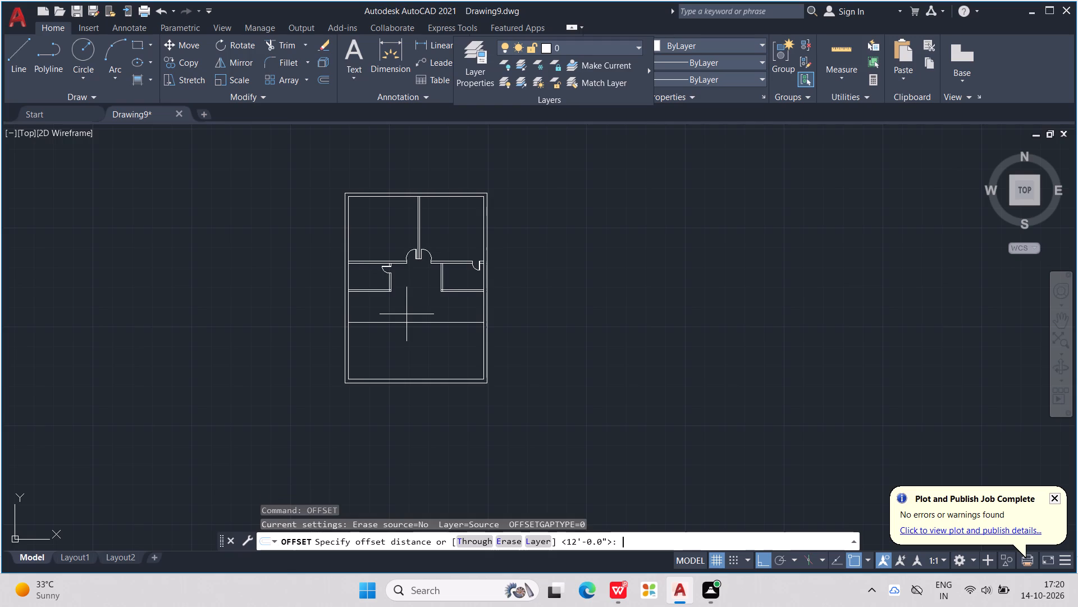
{"action": "type", "text": "8'"}
{"action": "key", "text": "Return"}
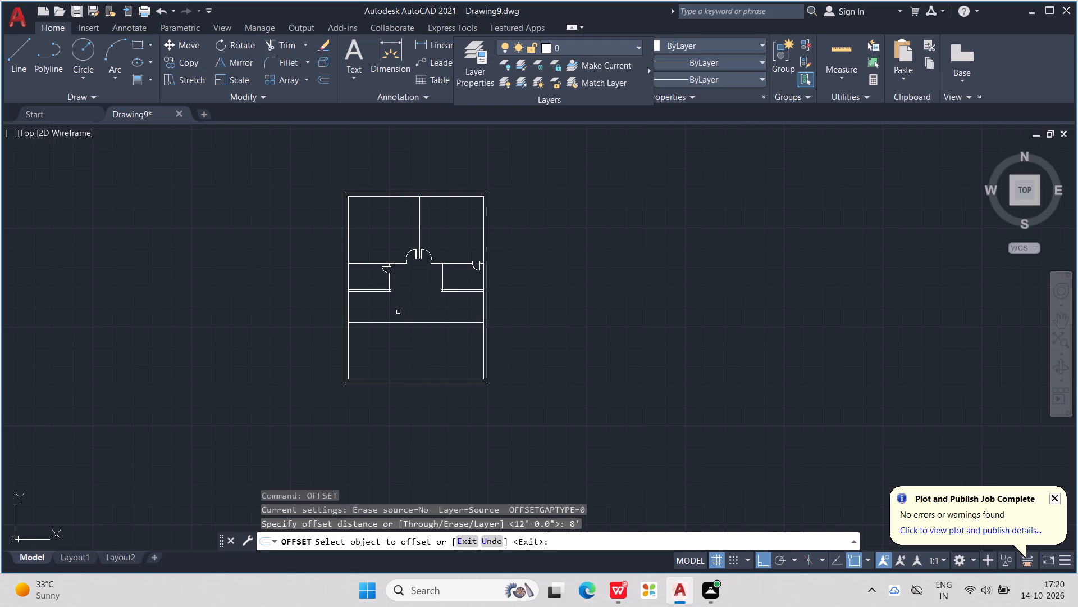
{"action": "scroll", "coordinate": [382, 319], "scroll_direction": "up", "scroll_amount": 1}
{"action": "left_click", "coordinate": [328, 358]}
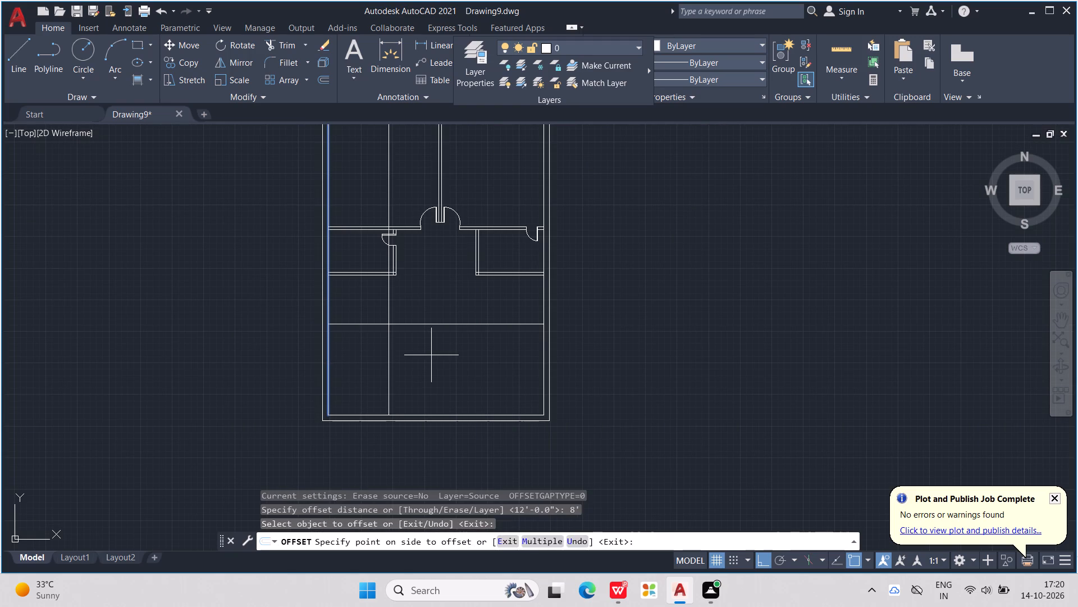
{"action": "left_click", "coordinate": [431, 355]}
{"action": "key", "text": "Escape"}
{"action": "key", "text": "Escape"}
{"action": "key", "text": "Escape"}
{"action": "key", "text": "Escape"}
{"action": "key", "text": "Escape"}
{"action": "key", "text": "Escape"}
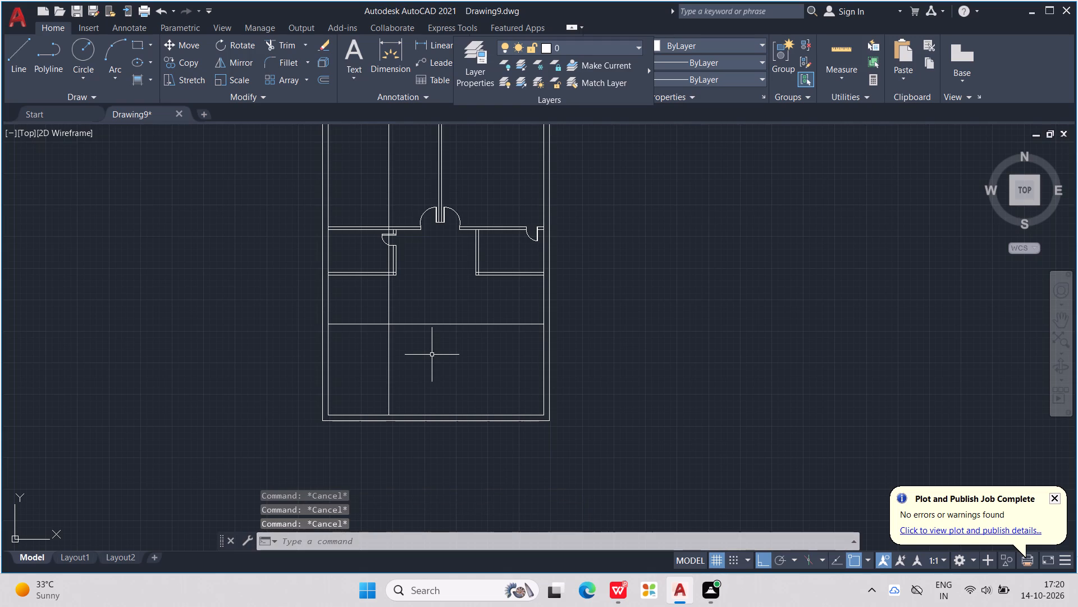
{"action": "key", "text": "Escape"}
{"action": "key", "text": "Escape"}
Trim the new horizontal line to the right of the new vertical line.
{"action": "type", "text": "TR"}
{"action": "key", "text": "Return"}
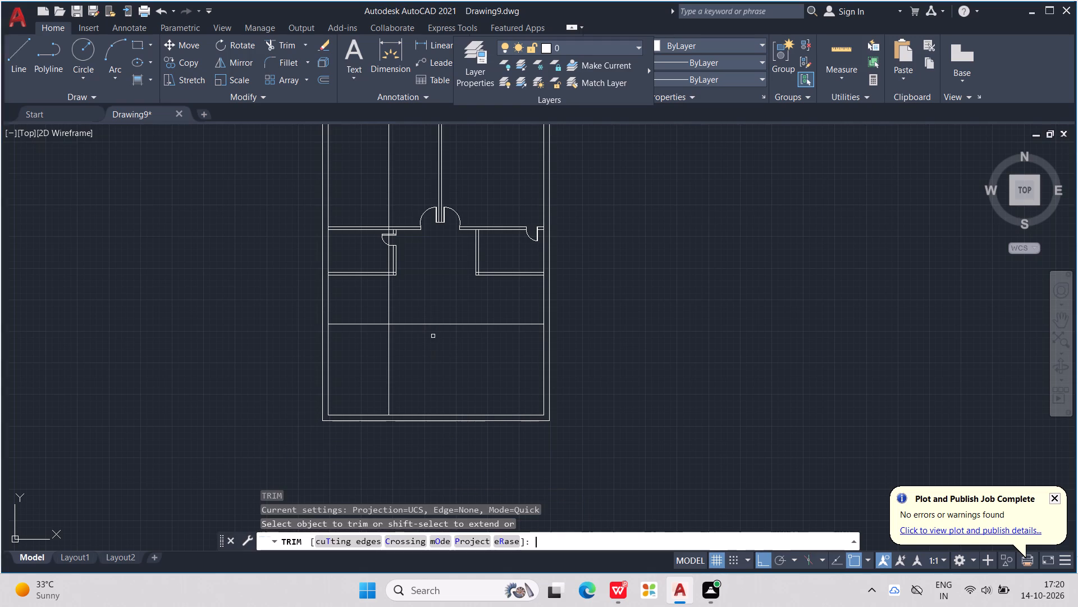
{"action": "left_click_drag", "start_coordinate": [424, 303], "coordinate": [436, 343]}
Trim the new vertical line inside the left side room's lower partition and erase its remaining part above.
{"action": "scroll", "coordinate": [379, 298], "scroll_direction": "up", "scroll_amount": 3}
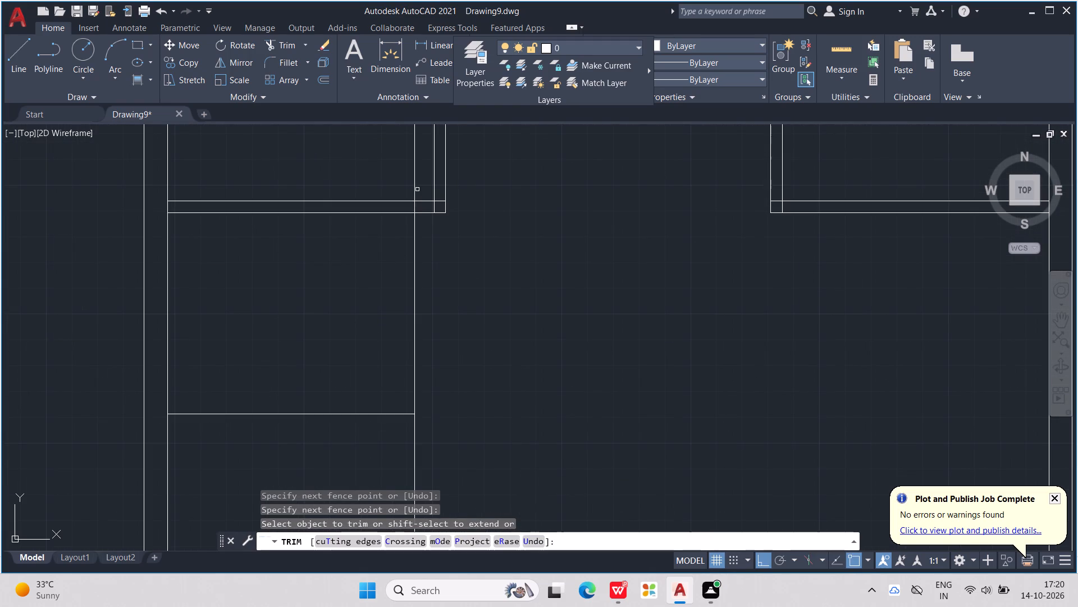
{"action": "left_click", "coordinate": [414, 206]}
{"action": "scroll", "coordinate": [414, 206], "scroll_direction": "down", "scroll_amount": 3}
{"action": "key", "text": "Escape"}
{"action": "key", "text": "Escape"}
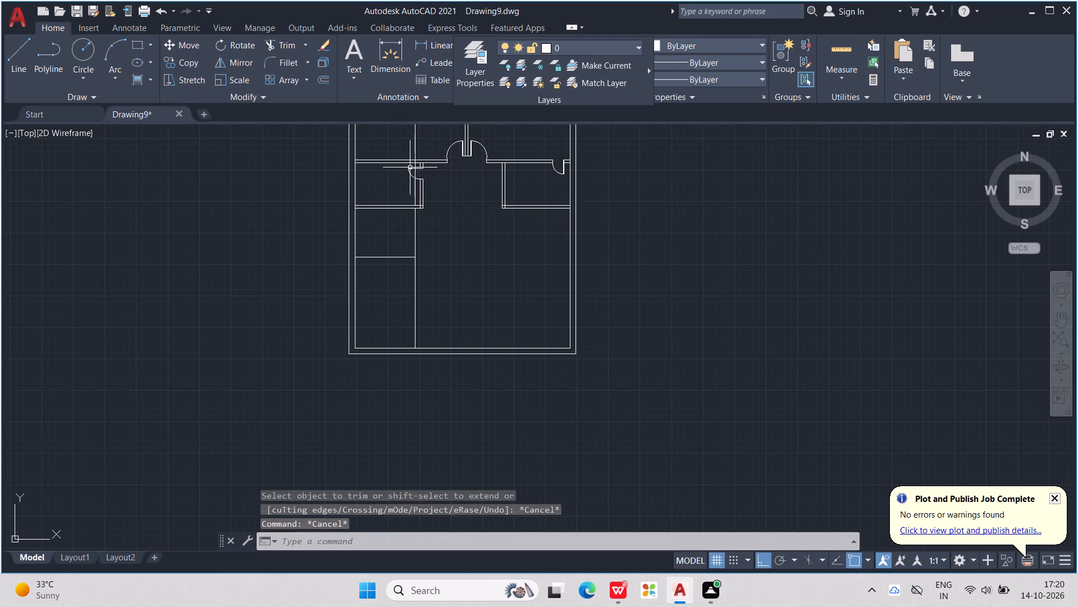
{"action": "left_click", "coordinate": [415, 185]}
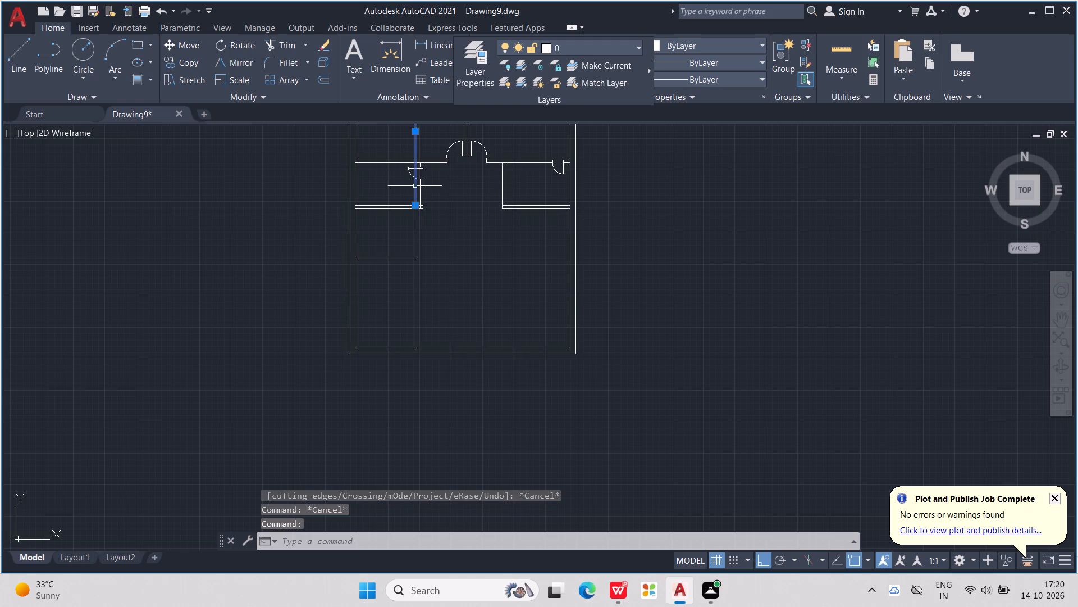
{"action": "key", "text": "Delete"}
Trim the vertical line between the left side room's lower partition and the new horizontal line, leaving the lower-left room's outline.
{"action": "scroll", "coordinate": [375, 164], "scroll_direction": "down", "scroll_amount": 2}
{"action": "middle_click_drag", "start_coordinate": [385, 178], "coordinate": [394, 277]}
{"action": "scroll", "coordinate": [396, 207], "scroll_direction": "up", "scroll_amount": 2}
{"action": "middle_click_drag", "start_coordinate": [403, 221], "coordinate": [409, 206]}
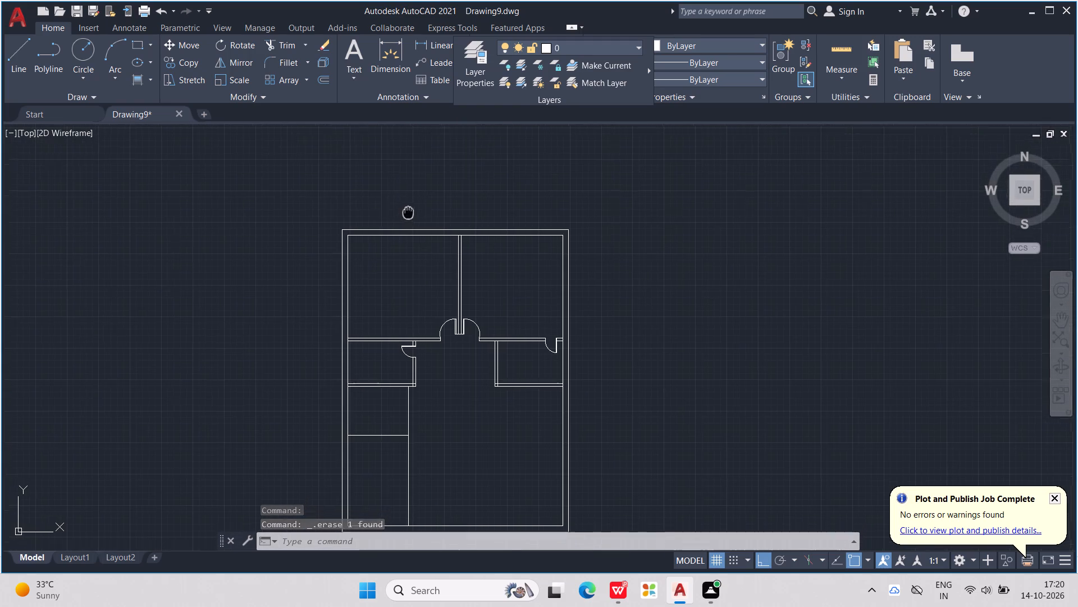
{"action": "middle_click_drag", "start_coordinate": [409, 206], "coordinate": [423, 116]}
{"action": "scroll", "coordinate": [414, 315], "scroll_direction": "up", "scroll_amount": 2}
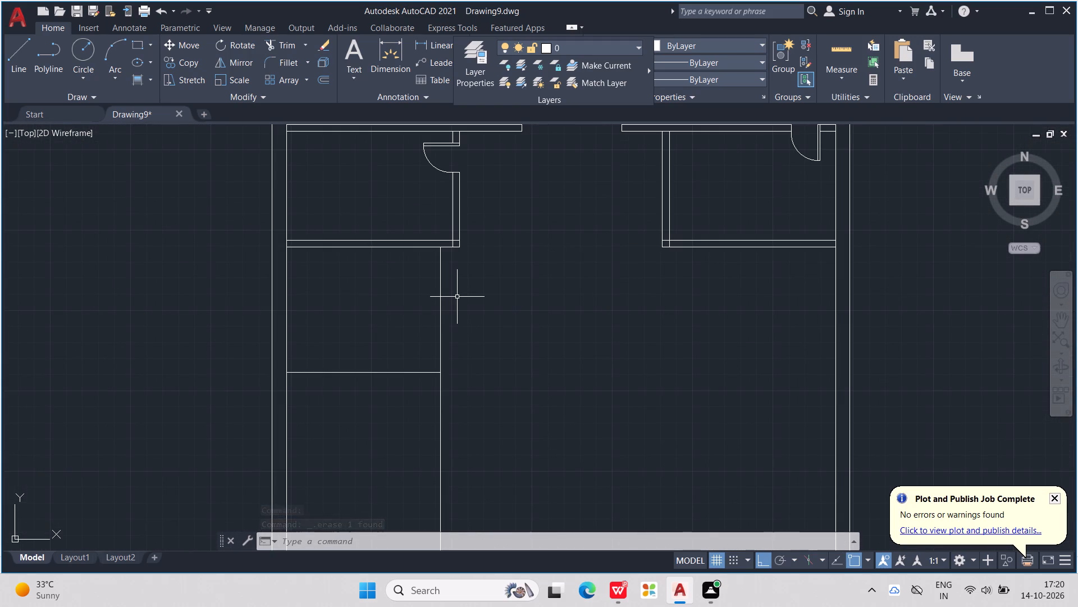
{"action": "type", "text": "TR"}
{"action": "key", "text": "Return"}
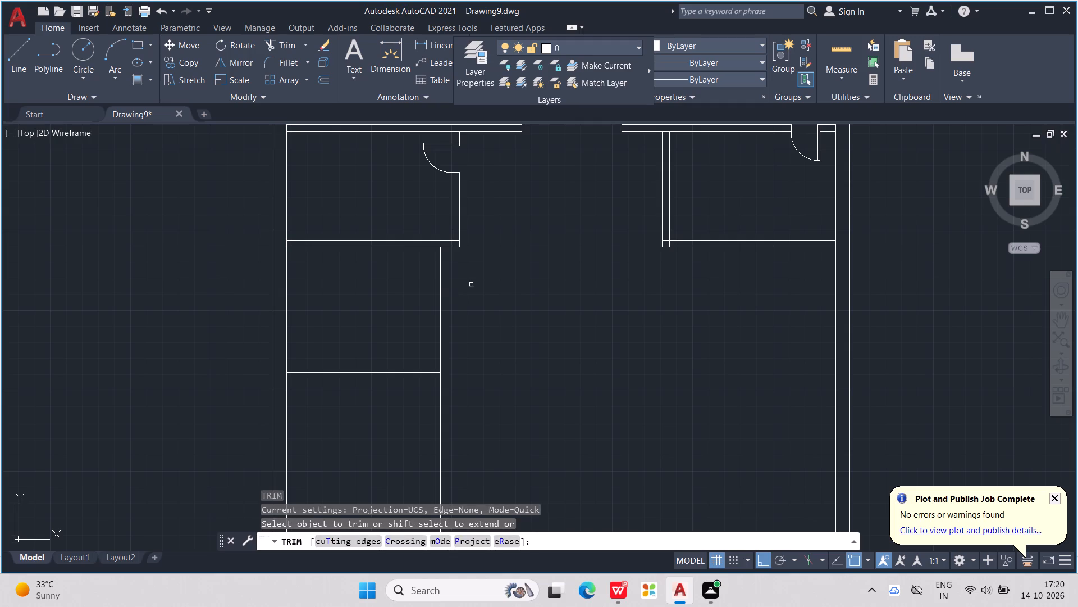
{"action": "left_click_drag", "start_coordinate": [473, 292], "coordinate": [422, 302]}
{"action": "scroll", "coordinate": [426, 300], "scroll_direction": "down", "scroll_amount": 2}
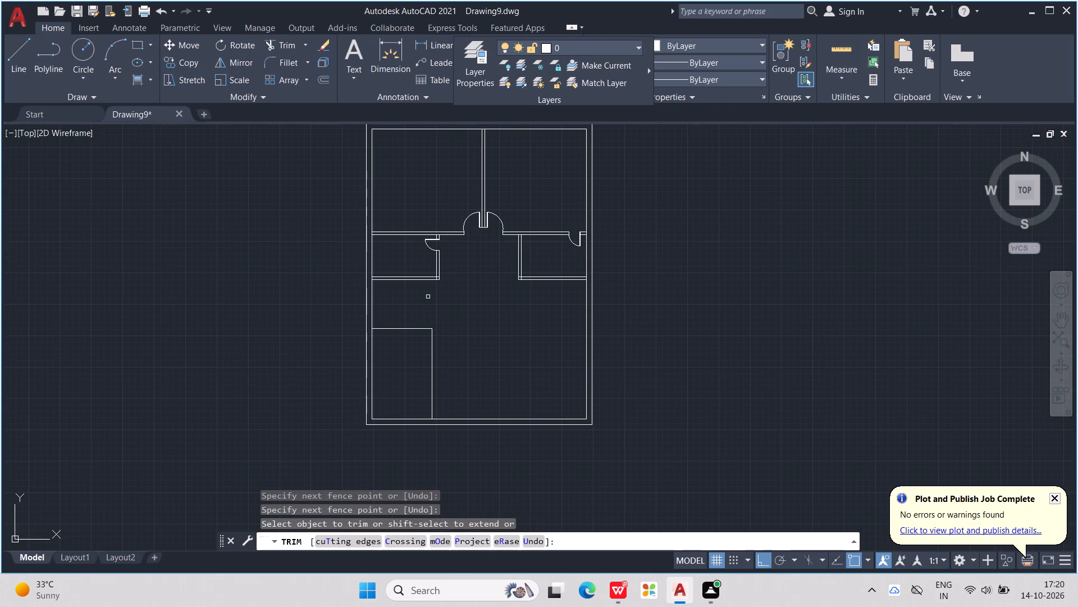
{"action": "key", "text": "Escape"}
{"action": "key", "text": "Escape"}
{"action": "key", "text": "Escape"}
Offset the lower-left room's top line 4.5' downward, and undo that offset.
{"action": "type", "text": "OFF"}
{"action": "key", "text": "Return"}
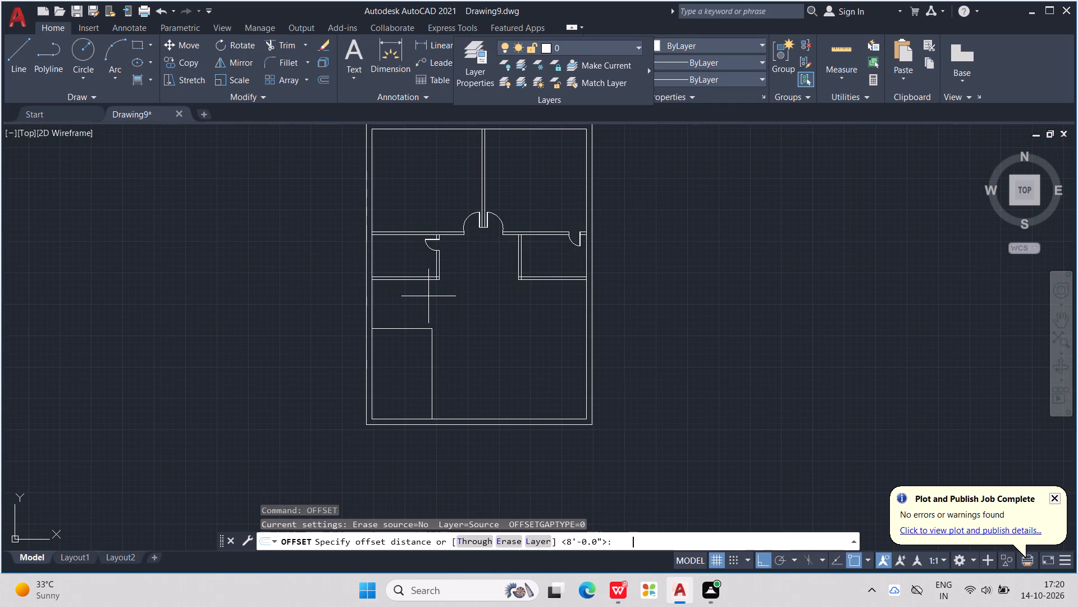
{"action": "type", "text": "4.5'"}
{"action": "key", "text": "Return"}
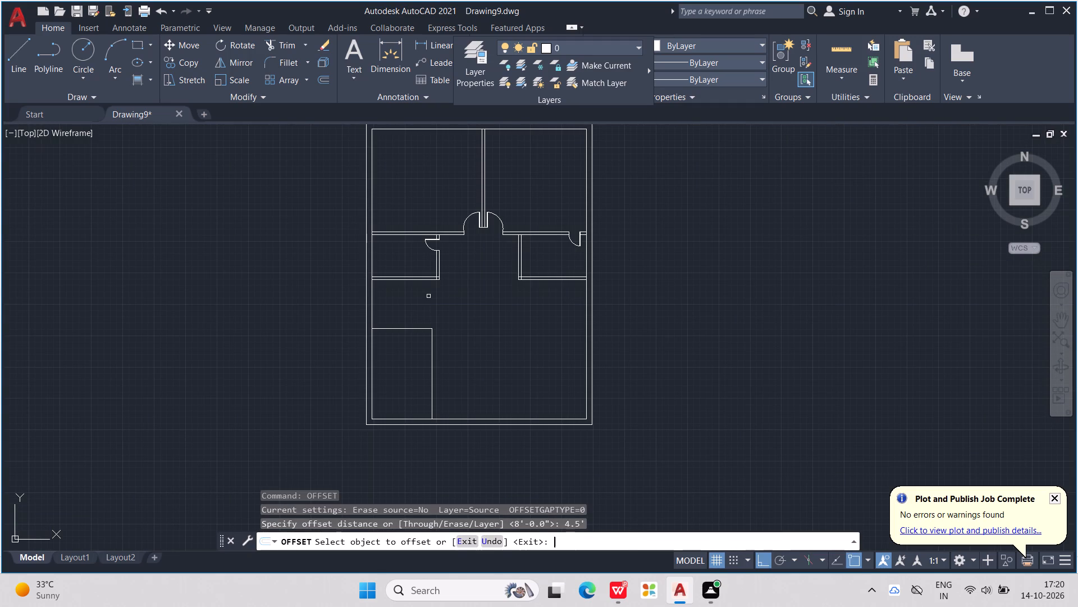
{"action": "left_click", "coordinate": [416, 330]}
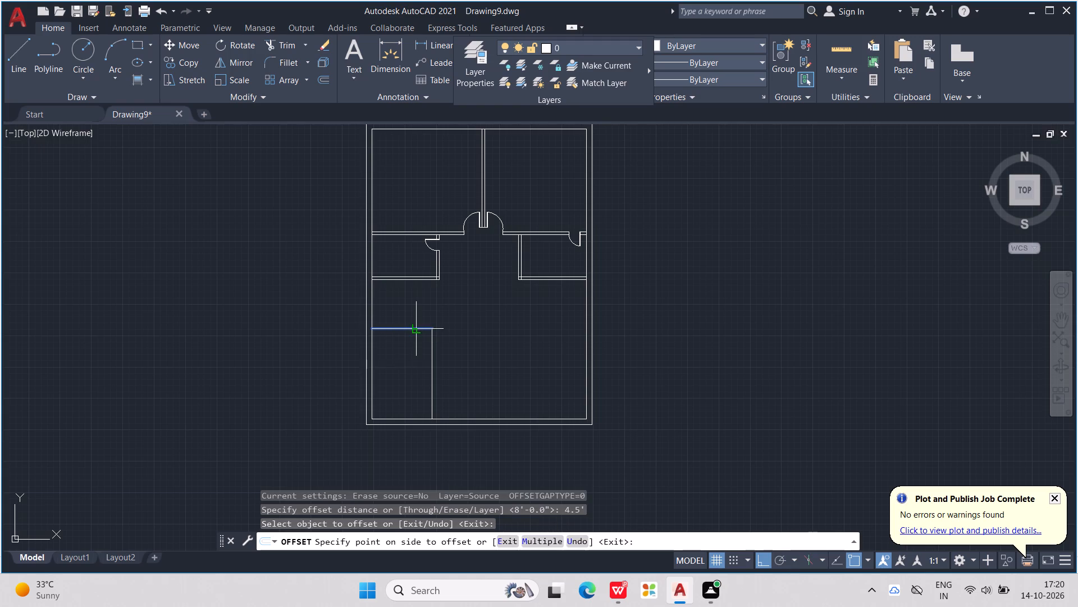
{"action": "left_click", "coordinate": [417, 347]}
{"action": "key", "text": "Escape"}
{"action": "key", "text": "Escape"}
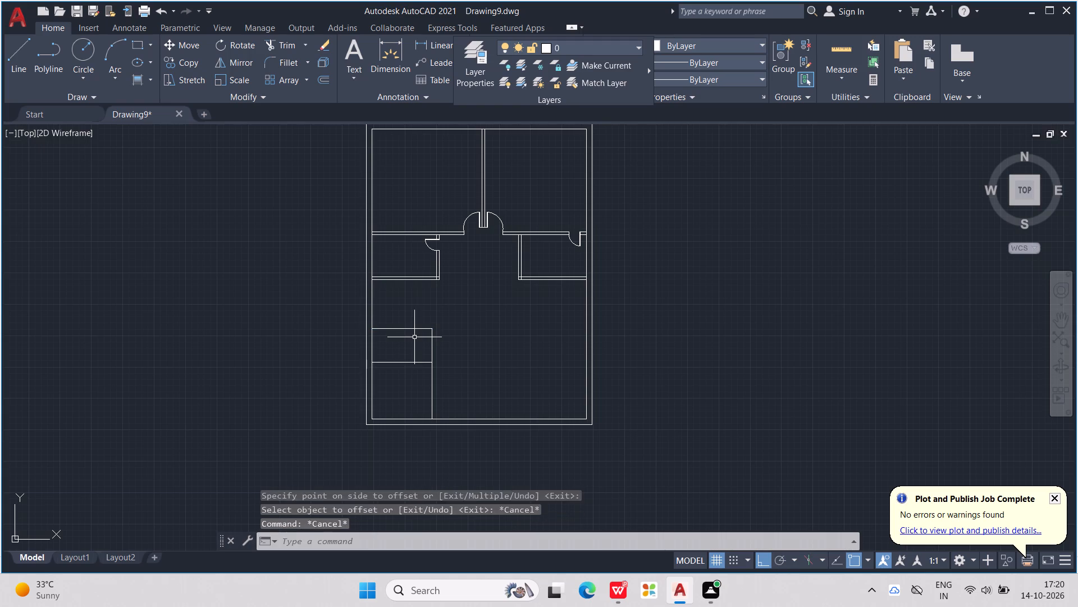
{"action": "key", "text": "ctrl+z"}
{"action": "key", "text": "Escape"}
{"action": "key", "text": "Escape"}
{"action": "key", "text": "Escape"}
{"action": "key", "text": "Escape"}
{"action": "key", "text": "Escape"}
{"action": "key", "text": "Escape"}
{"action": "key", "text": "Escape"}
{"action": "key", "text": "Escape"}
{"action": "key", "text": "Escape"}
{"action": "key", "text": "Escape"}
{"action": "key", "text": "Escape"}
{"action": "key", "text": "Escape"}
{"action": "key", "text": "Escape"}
Offset the lower-left room's top line and right line 4.5" toward the room's inside to form its partitions.
{"action": "type", "text": "OFF"}
{"action": "key", "text": "Return"}
{"action": "type", "text": "4.5\""}
{"action": "key", "text": "Return"}
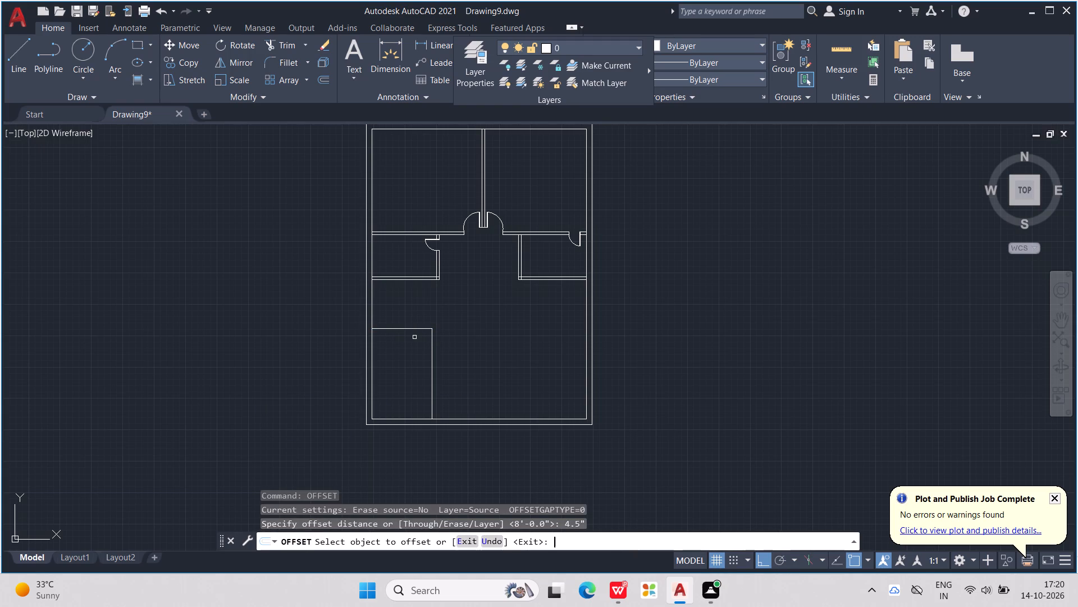
{"action": "left_click", "coordinate": [412, 328]}
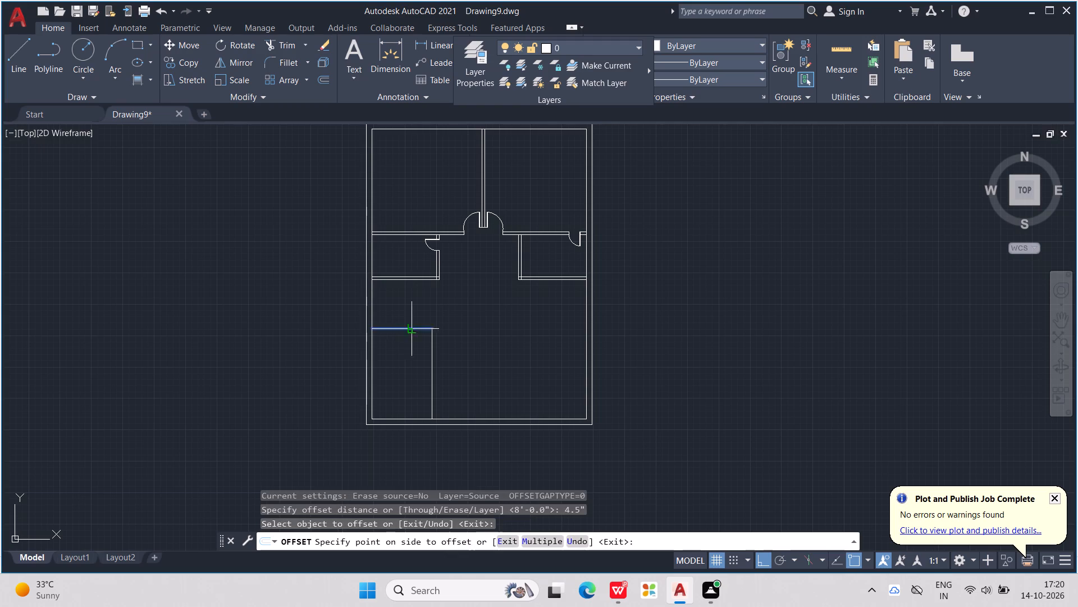
{"action": "left_click", "coordinate": [413, 339]}
{"action": "left_click", "coordinate": [431, 340]}
{"action": "left_click", "coordinate": [412, 347]}
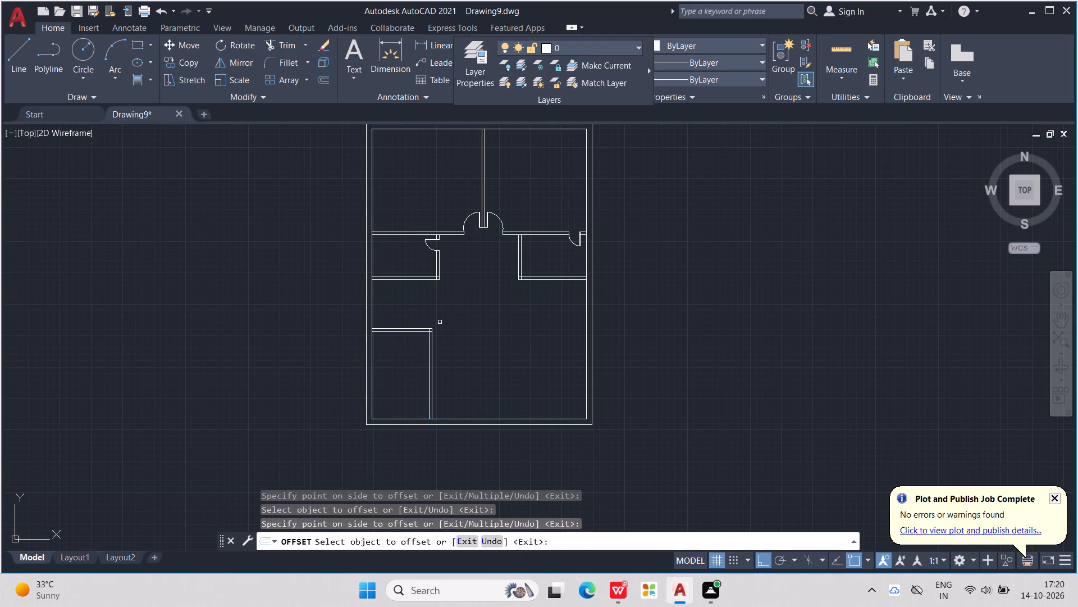
{"action": "scroll", "coordinate": [442, 296], "scroll_direction": "up", "scroll_amount": 3}
{"action": "key", "text": "Escape"}
{"action": "key", "text": "Escape"}
{"action": "key", "text": "Escape"}
{"action": "key", "text": "Escape"}
{"action": "middle_click_drag", "start_coordinate": [437, 324], "coordinate": [458, 234]}
{"action": "key", "text": "Escape"}
{"action": "key", "text": "Escape"}
{"action": "key", "text": "Escape"}
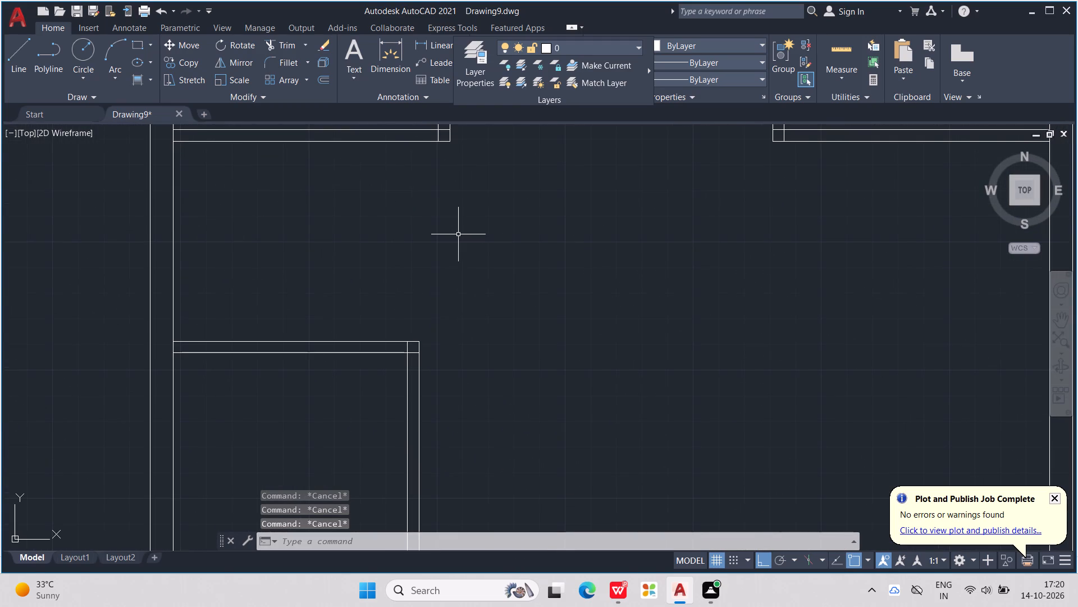
{"action": "key", "text": "Escape"}
Trim the overlapping inner partition lines at the upper-right corner of the lower-left room.
{"action": "type", "text": "TR"}
{"action": "key", "text": "Return"}
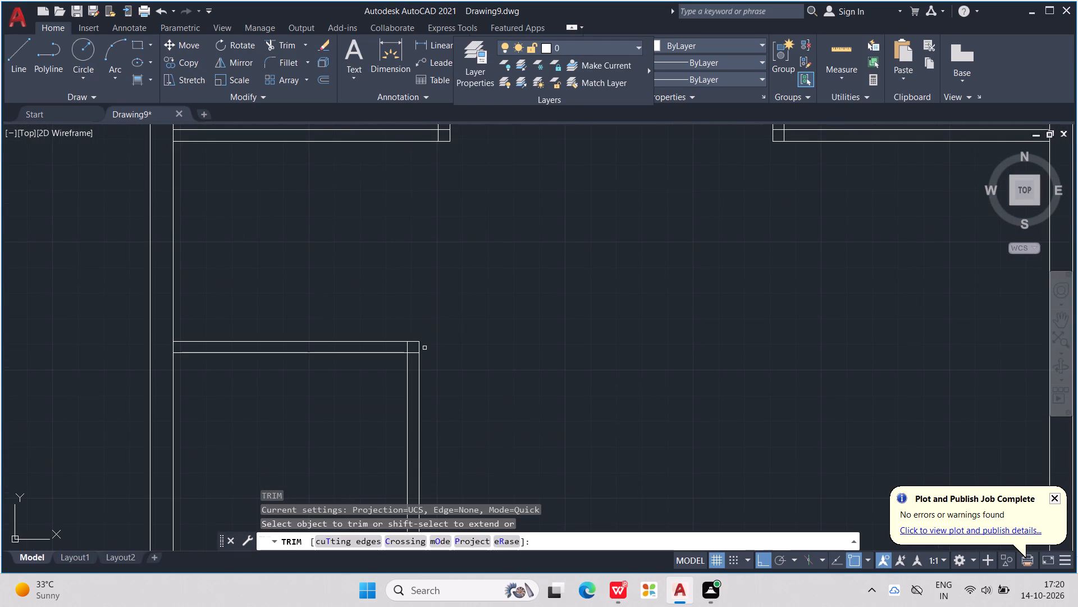
{"action": "scroll", "coordinate": [424, 348], "scroll_direction": "up", "scroll_amount": 2}
{"action": "middle_click_drag", "start_coordinate": [417, 352], "coordinate": [436, 226]}
{"action": "left_click_drag", "start_coordinate": [387, 220], "coordinate": [396, 220]}
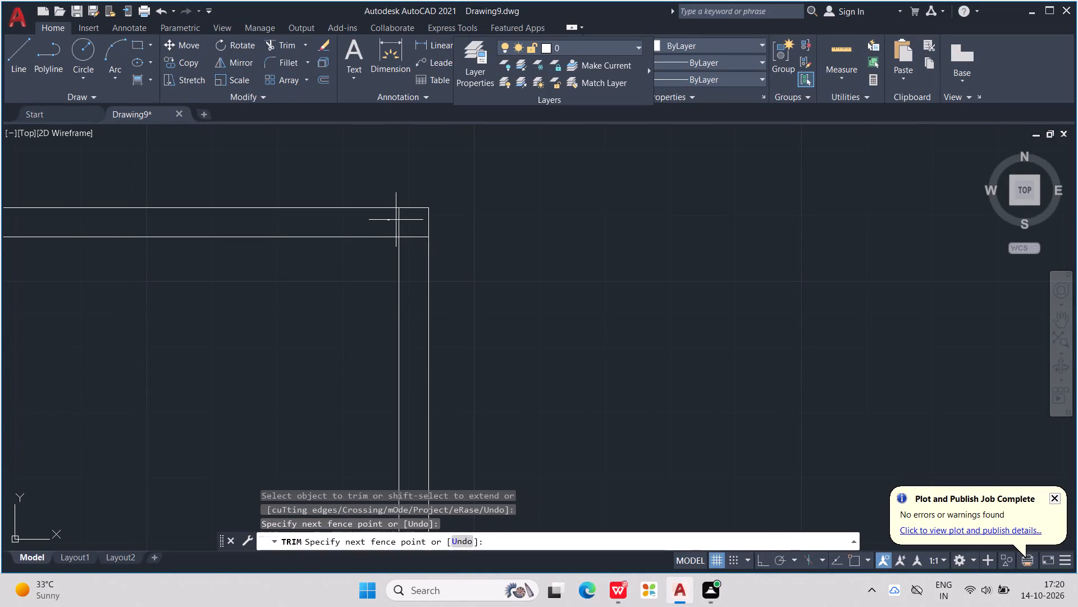
{"action": "left_click_drag", "start_coordinate": [396, 220], "coordinate": [413, 252]}
{"action": "scroll", "coordinate": [403, 243], "scroll_direction": "down", "scroll_amount": 5}
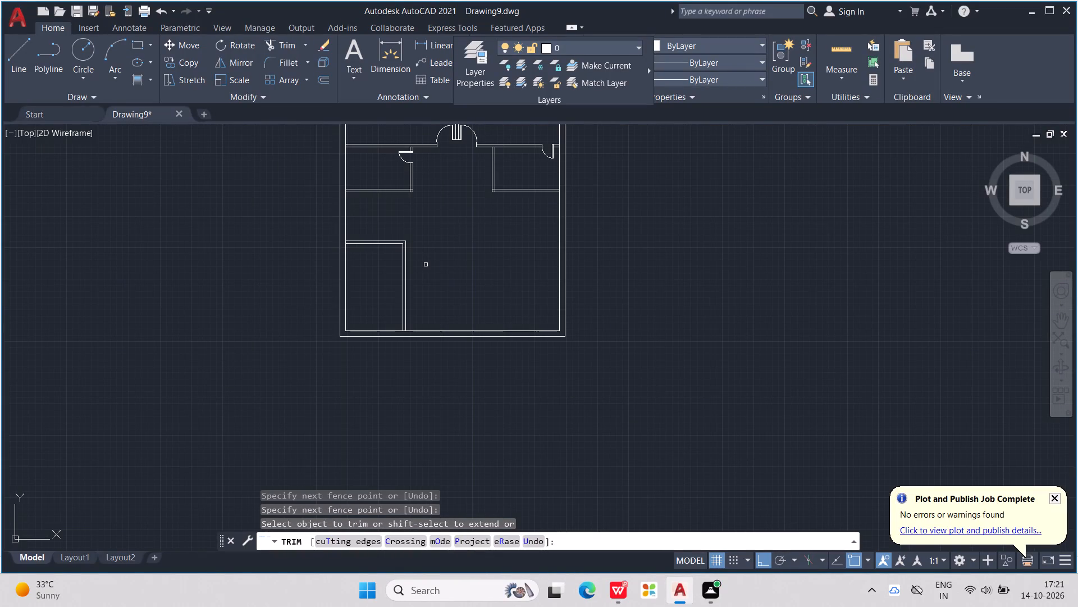
{"action": "key", "text": "Escape"}
{"action": "key", "text": "Escape"}
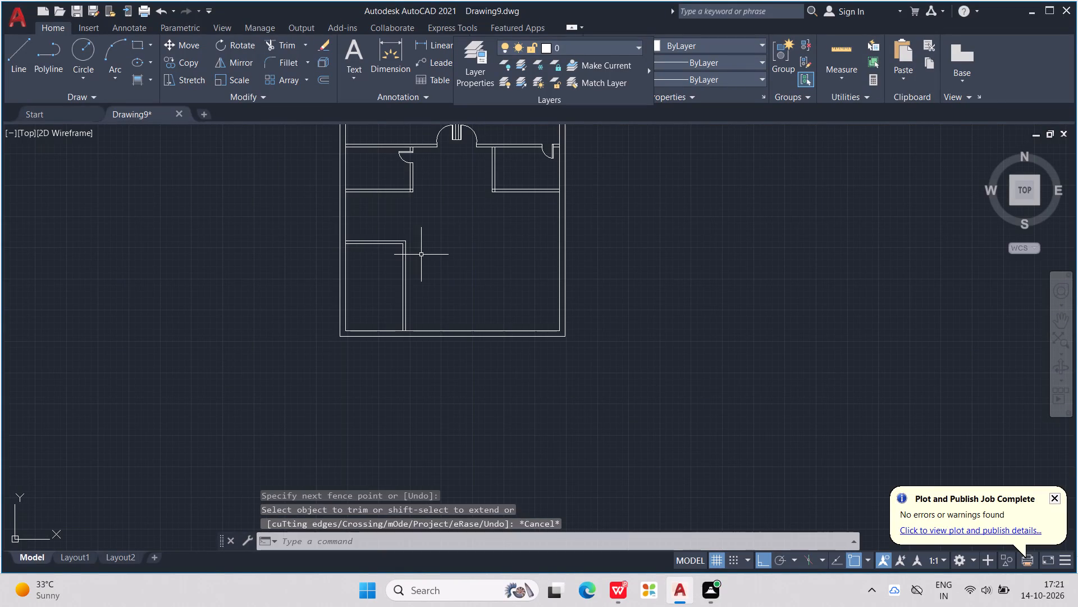
{"action": "key", "text": "Escape"}
{"action": "key", "text": "Escape"}
{"action": "key", "text": "Escape"}
{"action": "key", "text": "Escape"}
{"action": "key", "text": "Escape"}
{"action": "key", "text": "Escape"}
{"action": "key", "text": "Escape"}
Draw a short horizontal line across the lower-left room's right partition, just below its top corner.
{"action": "key", "text": "l"}
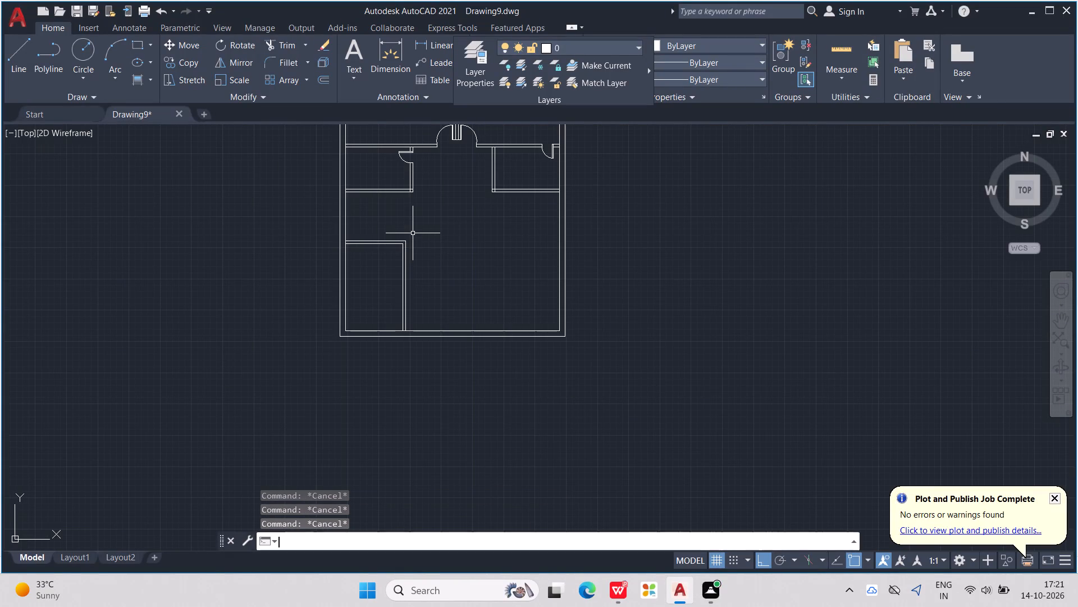
{"action": "key", "text": "Return"}
{"action": "scroll", "coordinate": [427, 238], "scroll_direction": "up", "scroll_amount": 2}
{"action": "middle_click_drag", "start_coordinate": [424, 243], "coordinate": [448, 233]}
{"action": "scroll", "coordinate": [448, 233], "scroll_direction": "down", "scroll_amount": 1}
{"action": "scroll", "coordinate": [432, 245], "scroll_direction": "up", "scroll_amount": 3}
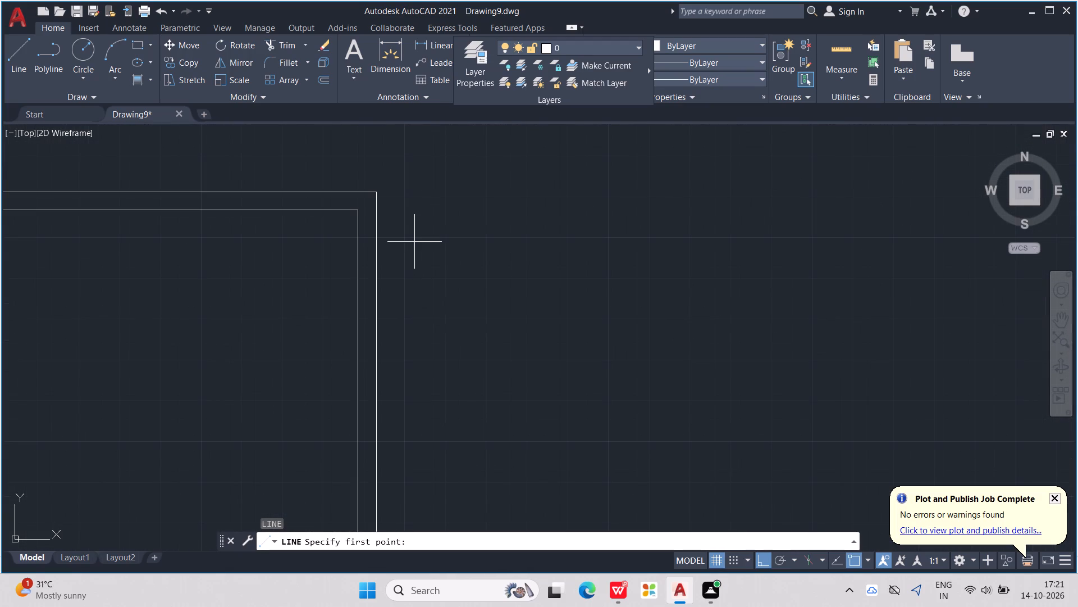
{"action": "left_click", "coordinate": [414, 237]}
{"action": "left_click", "coordinate": [294, 246]}
{"action": "key", "text": "Escape"}
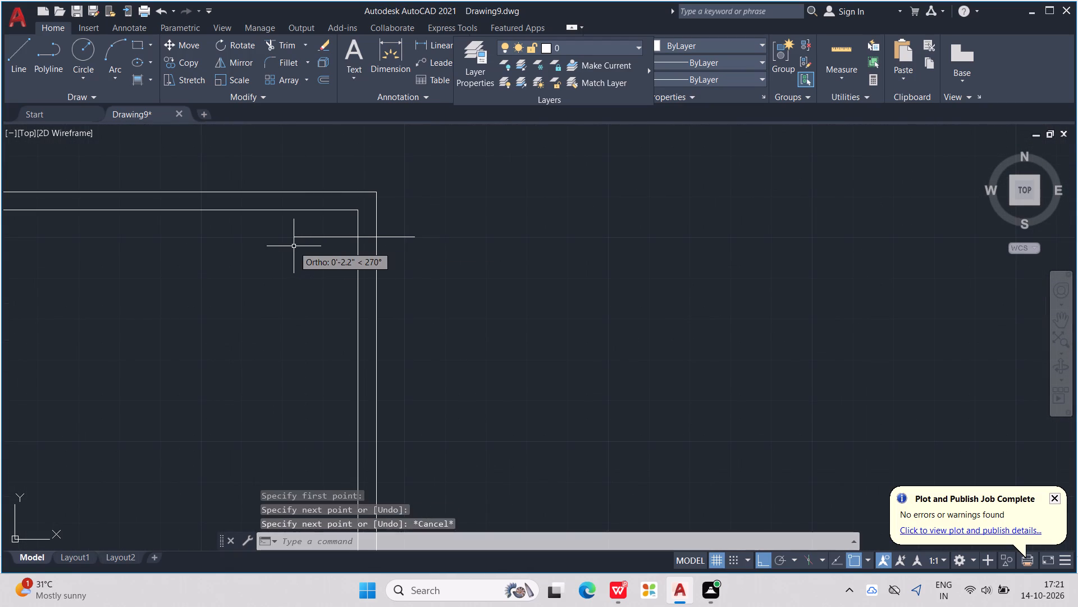
{"action": "key", "text": "Escape"}
{"action": "key", "text": "Escape"}
{"action": "key", "text": "Escape"}
{"action": "key", "text": "Escape"}
{"action": "key", "text": "Escape"}
{"action": "key", "text": "Escape"}
{"action": "key", "text": "Escape"}
{"action": "key", "text": "Escape"}
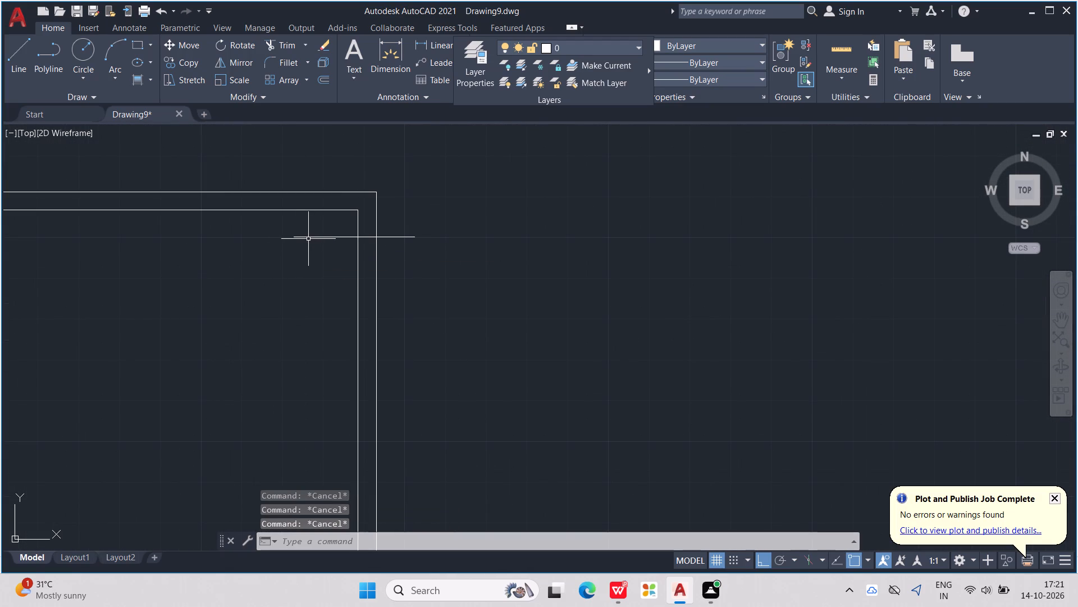
Offset the short horizontal line 2' downward to mark the door opening in the lower-left room's right partition.
{"action": "left_click", "coordinate": [312, 237]}
{"action": "key", "text": "o"}
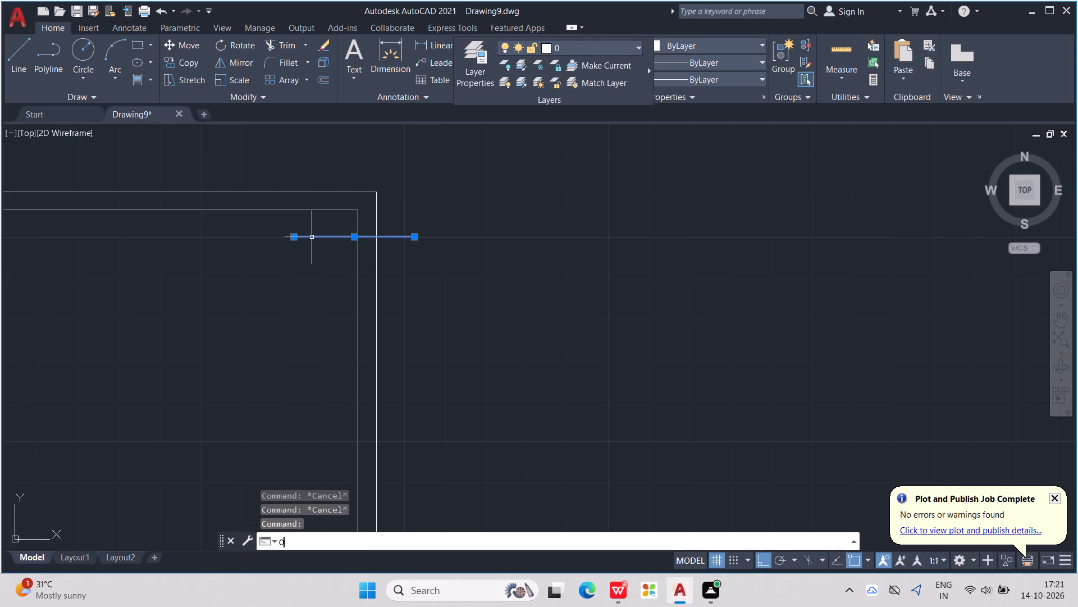
{"action": "type", "text": "FF"}
{"action": "key", "text": "Return"}
{"action": "type", "text": "2'"}
{"action": "key", "text": "Return"}
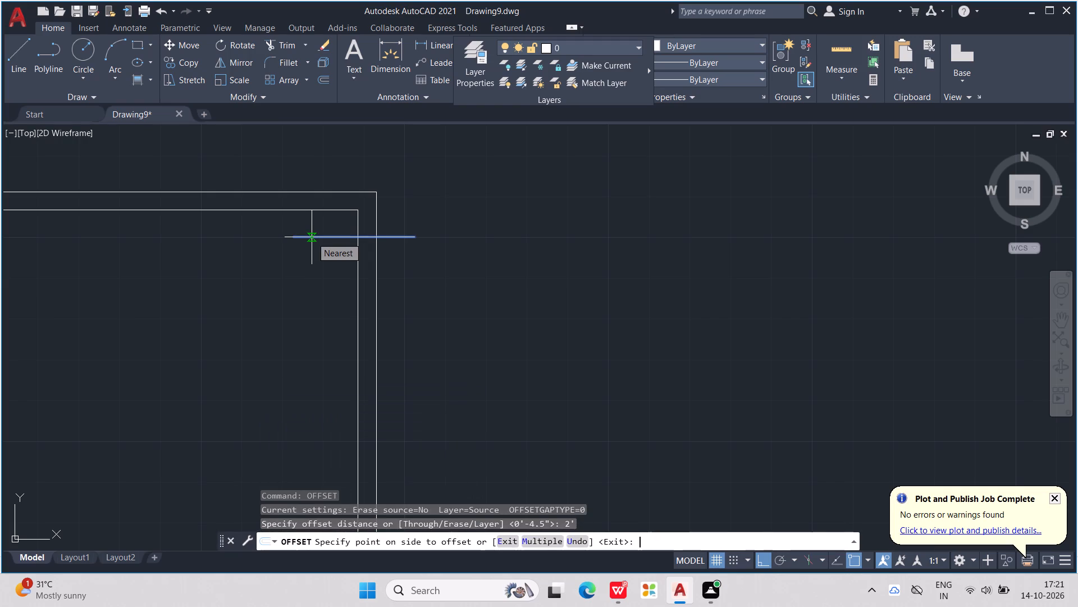
{"action": "left_click", "coordinate": [312, 237]}
{"action": "left_click", "coordinate": [276, 323]}
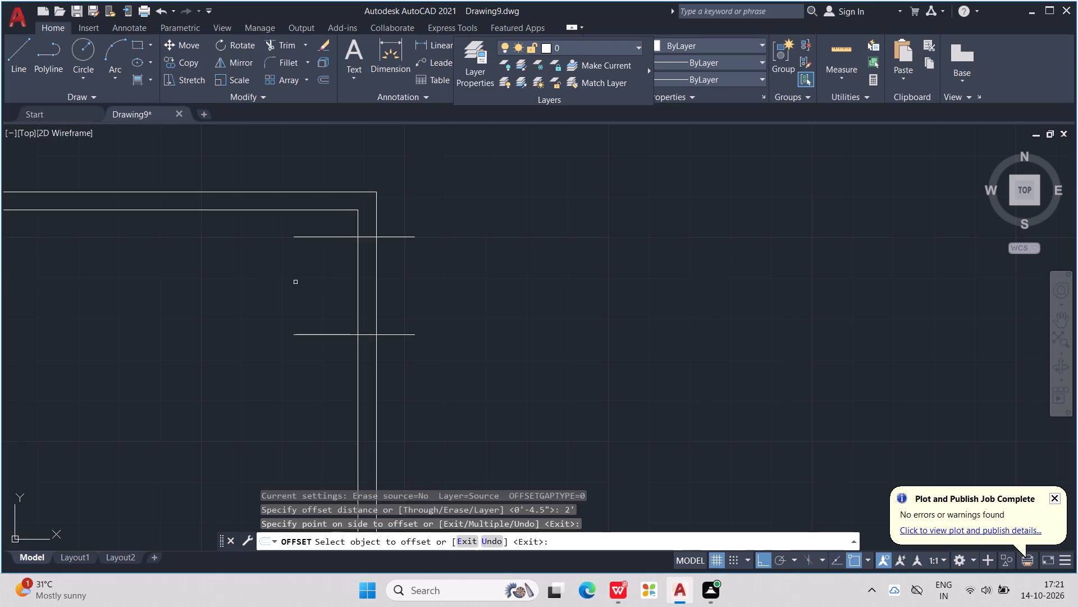
{"action": "key", "text": "Escape"}
{"action": "key", "text": "Escape"}
{"action": "key", "text": "Escape"}
{"action": "key", "text": "Escape"}
{"action": "key", "text": "Escape"}
{"action": "key", "text": "Escape"}
{"action": "key", "text": "Escape"}
{"action": "key", "text": "Escape"}
{"action": "key", "text": "Escape"}
{"action": "key", "text": "Escape"}
{"action": "key", "text": "Escape"}
Trim the partition lines between the two marks and the marks' overhanging ends to open the lower-left room's doorway.
{"action": "type", "text": "TR"}
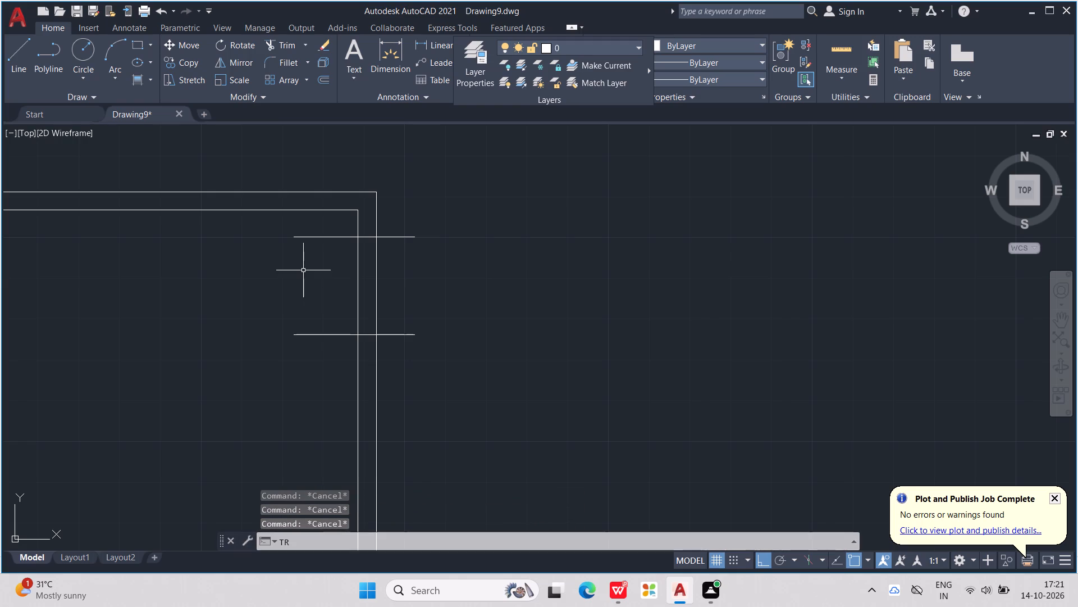
{"action": "key", "text": "Return"}
{"action": "left_click_drag", "start_coordinate": [333, 261], "coordinate": [392, 267]}
{"action": "left_click_drag", "start_coordinate": [407, 225], "coordinate": [403, 348]}
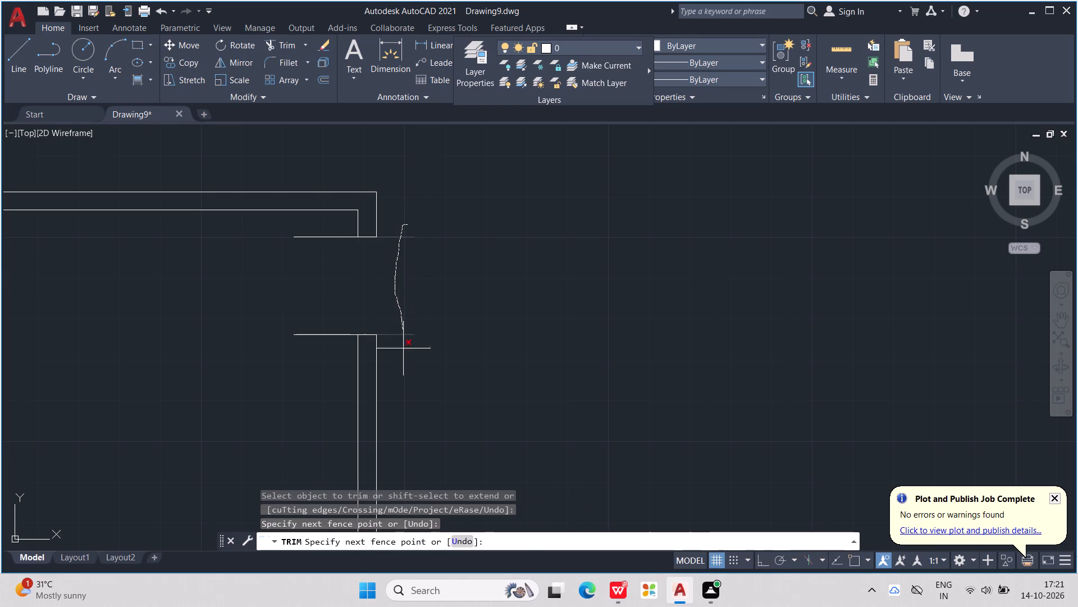
{"action": "left_click_drag", "start_coordinate": [403, 348], "coordinate": [404, 360]}
{"action": "left_click_drag", "start_coordinate": [336, 227], "coordinate": [326, 374]}
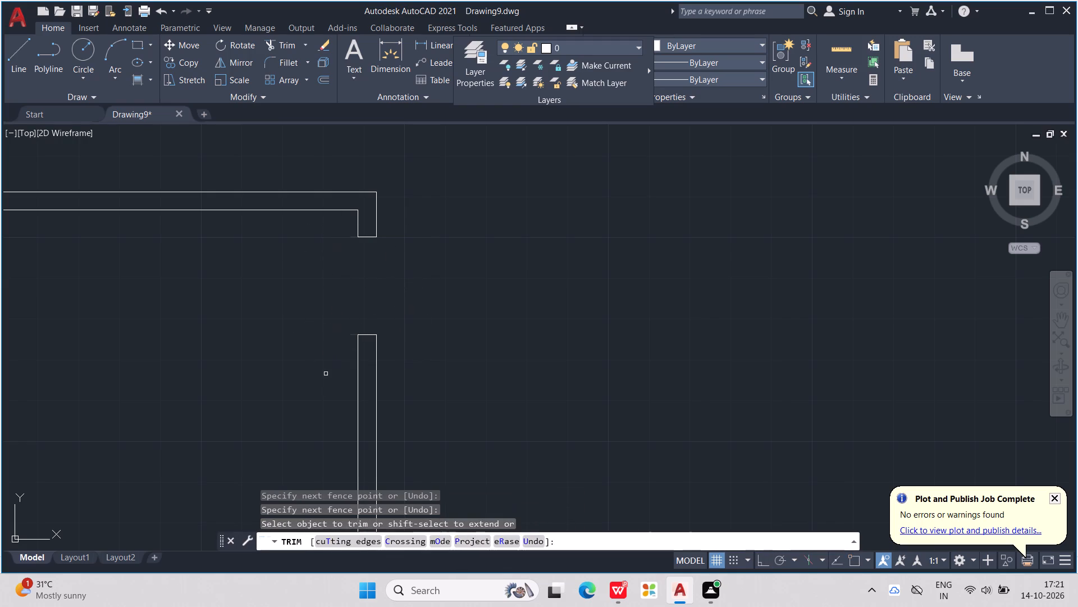
{"action": "key", "text": "Escape"}
{"action": "key", "text": "Escape"}
{"action": "key", "text": "Escape"}
{"action": "key", "text": "Escape"}
{"action": "key", "text": "Escape"}
{"action": "key", "text": "Escape"}
{"action": "key", "text": "Escape"}
{"action": "key", "text": "Escape"}
{"action": "key", "text": "Escape"}
{"action": "key", "text": "Escape"}
{"action": "key", "text": "Escape"}
{"action": "key", "text": "Escape"}
{"action": "key", "text": "Escape"}
{"action": "key", "text": "Escape"}
{"action": "key", "text": "Escape"}
{"action": "key", "text": "Escape"}
{"action": "key", "text": "Escape"}
{"action": "key", "text": "Escape"}
{"action": "key", "text": "Escape"}
Draw a 2" thick door leaf at the doorway's upper edge, extending 2' into the lower-left room from the partition's inner face.
{"action": "key", "text": "l"}
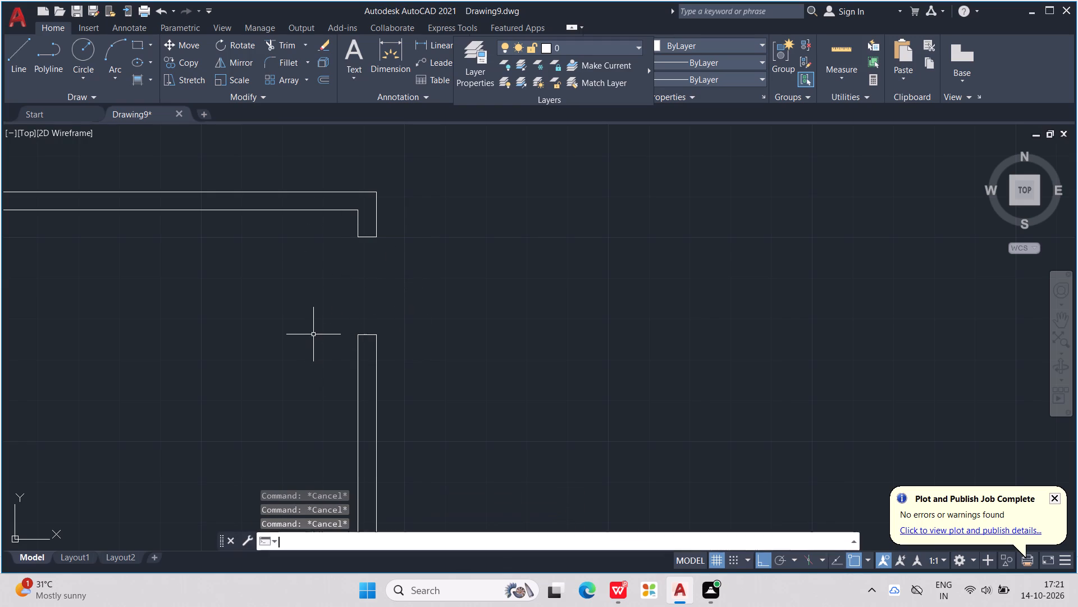
{"action": "key", "text": "Return"}
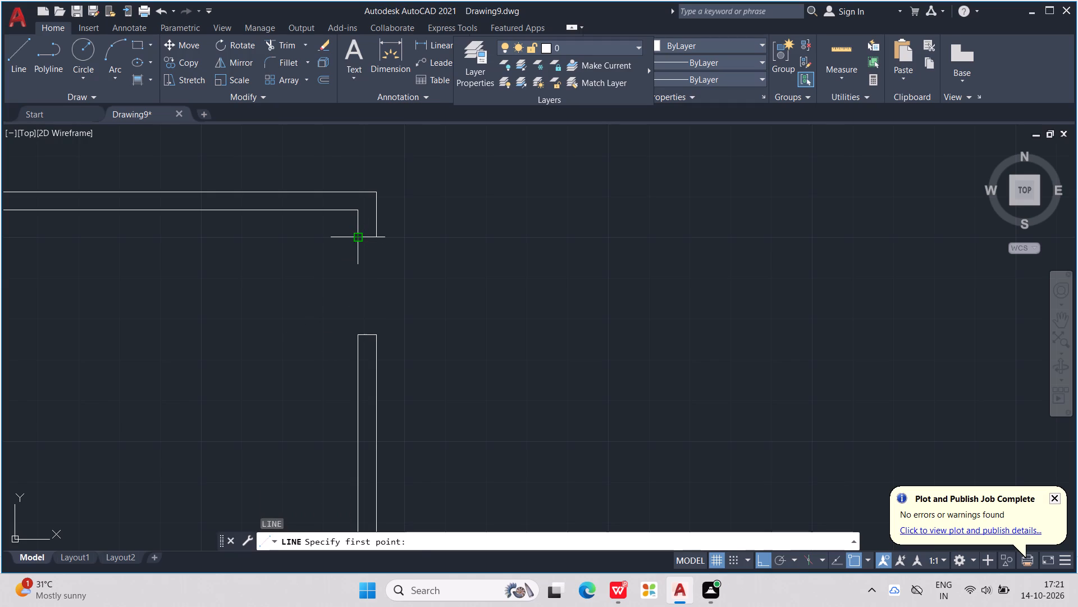
{"action": "left_click", "coordinate": [354, 239]}
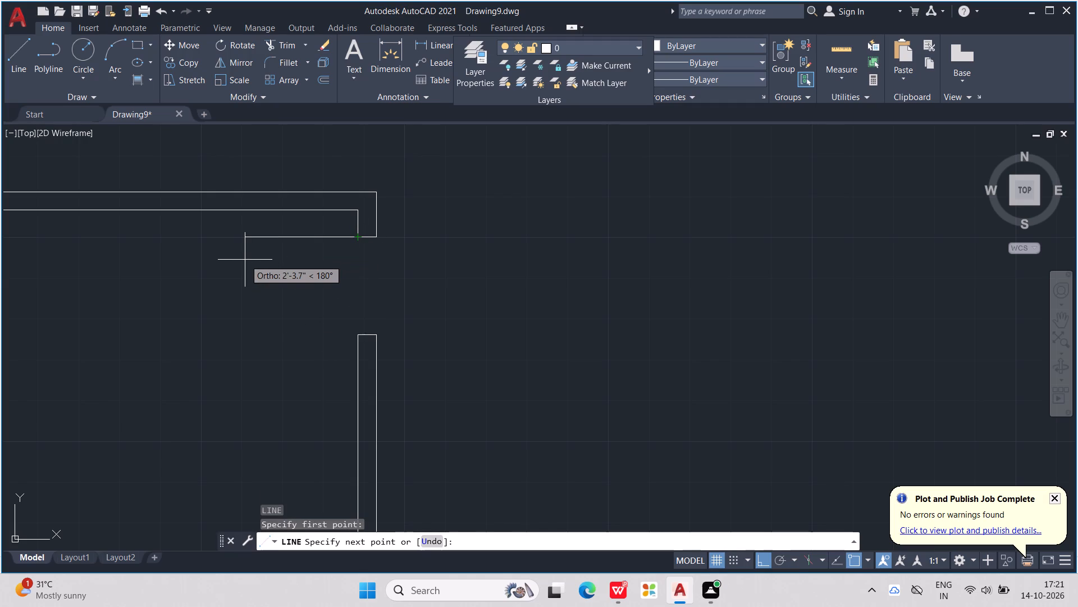
{"action": "type", "text": "2'"}
{"action": "key", "text": "Return"}
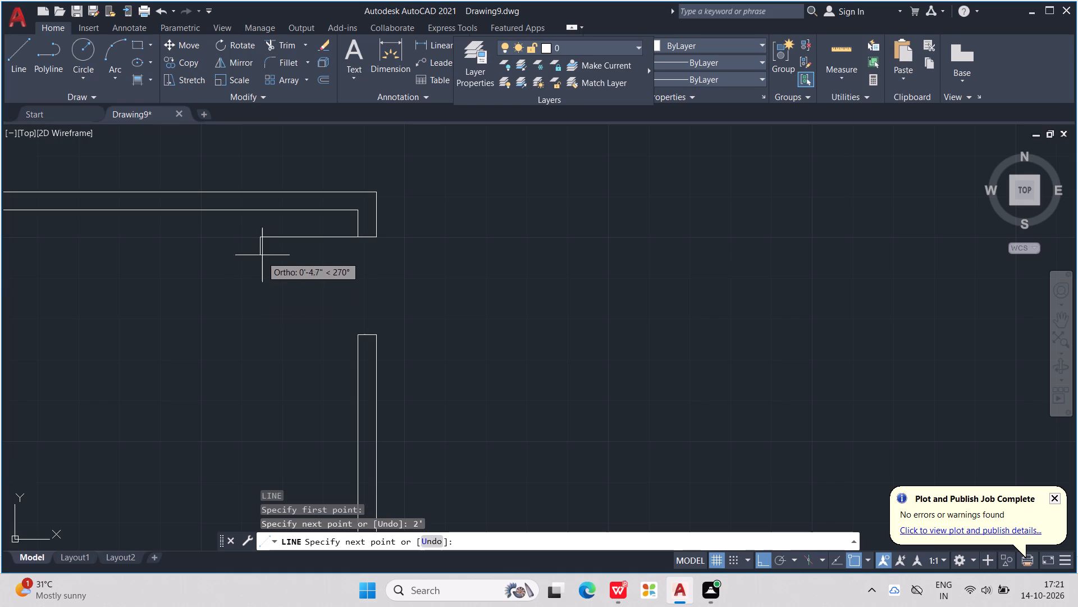
{"action": "key", "text": "1"}
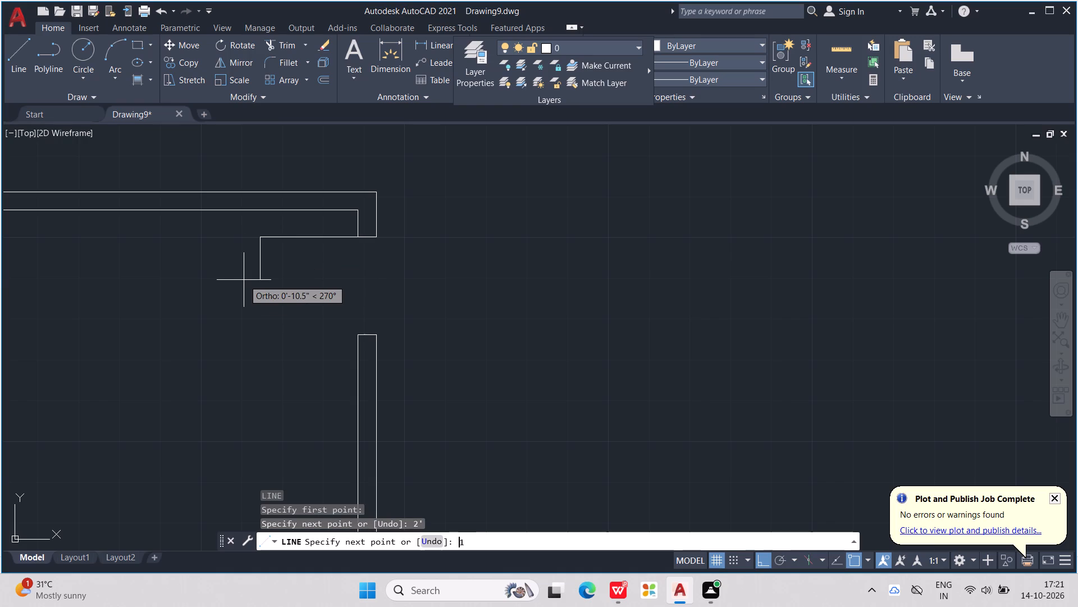
{"action": "key", "text": "BackSpace"}
{"action": "type", "text": "2\""}
{"action": "key", "text": "Return"}
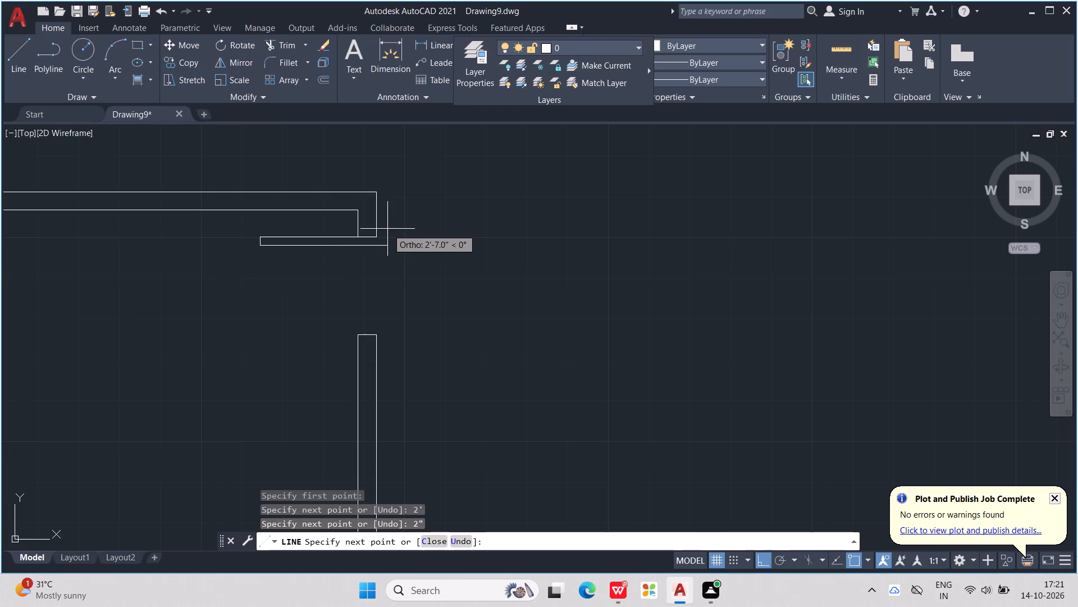
{"action": "scroll", "coordinate": [390, 243], "scroll_direction": "up", "scroll_amount": 4}
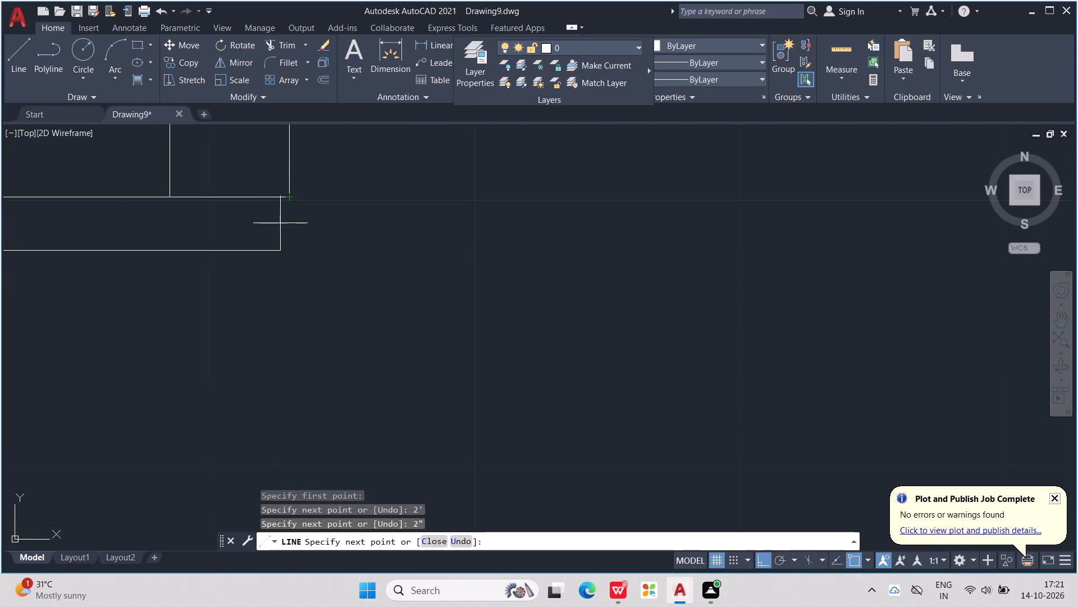
{"action": "left_click", "coordinate": [290, 252]}
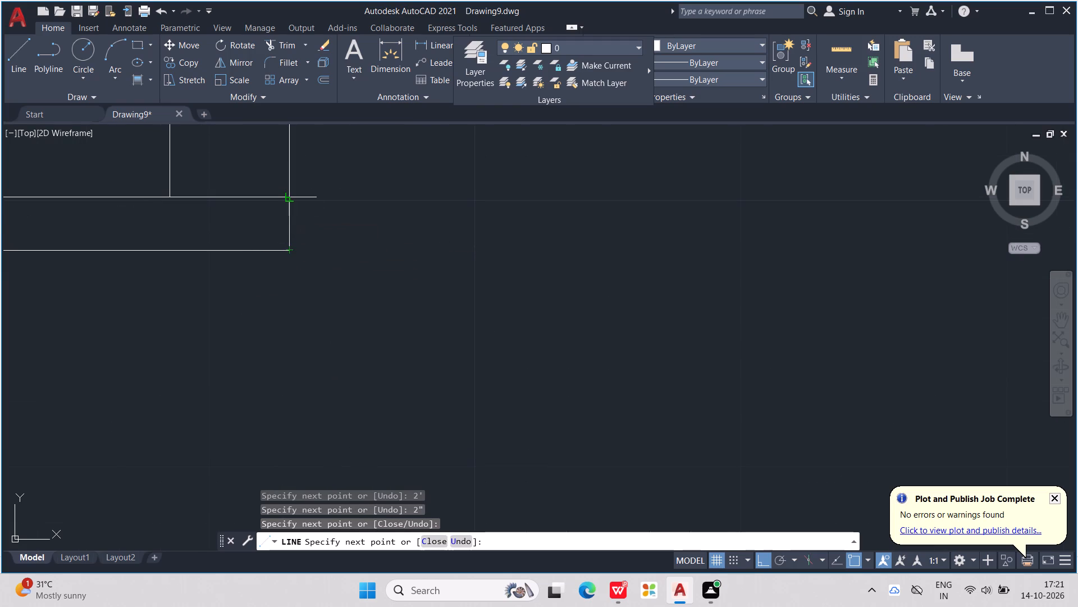
{"action": "left_click", "coordinate": [291, 198]}
Draw the door swing as a three-point arc through the leaf's two free-end corners to the doorway's lower jamb.
{"action": "scroll", "coordinate": [296, 194], "scroll_direction": "down", "scroll_amount": 5}
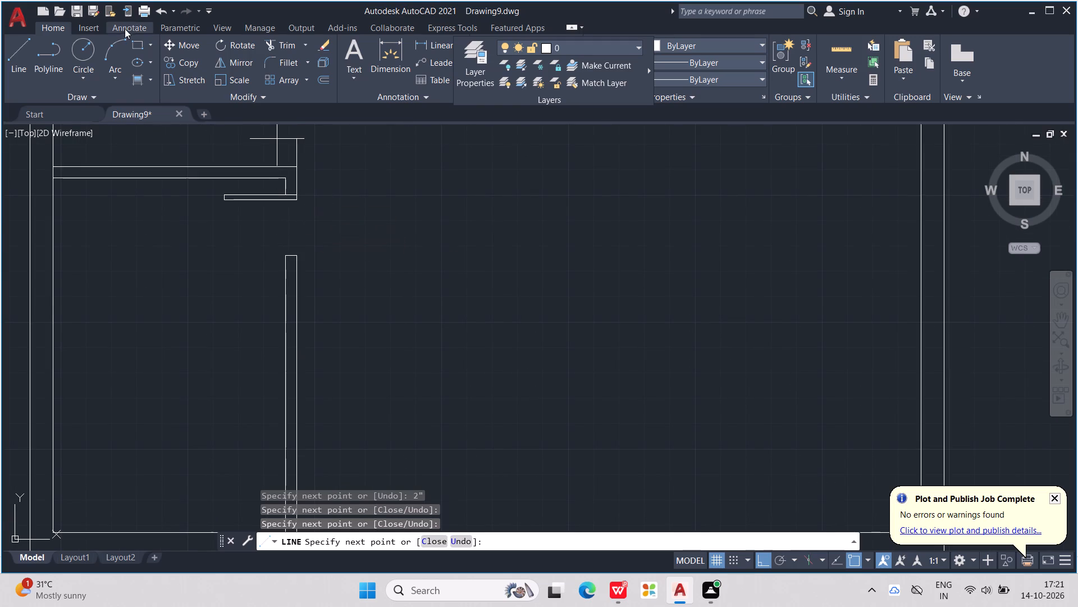
{"action": "left_click", "coordinate": [118, 44]}
{"action": "middle_click_drag", "start_coordinate": [272, 180], "coordinate": [353, 202]}
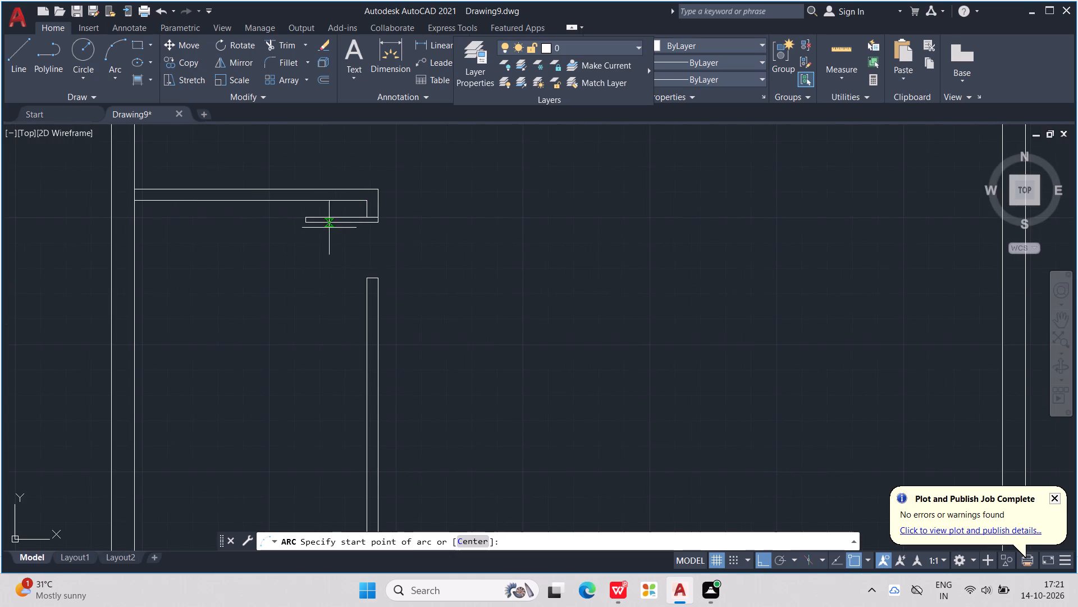
{"action": "scroll", "coordinate": [323, 220], "scroll_direction": "up", "scroll_amount": 6}
{"action": "left_click", "coordinate": [168, 250]}
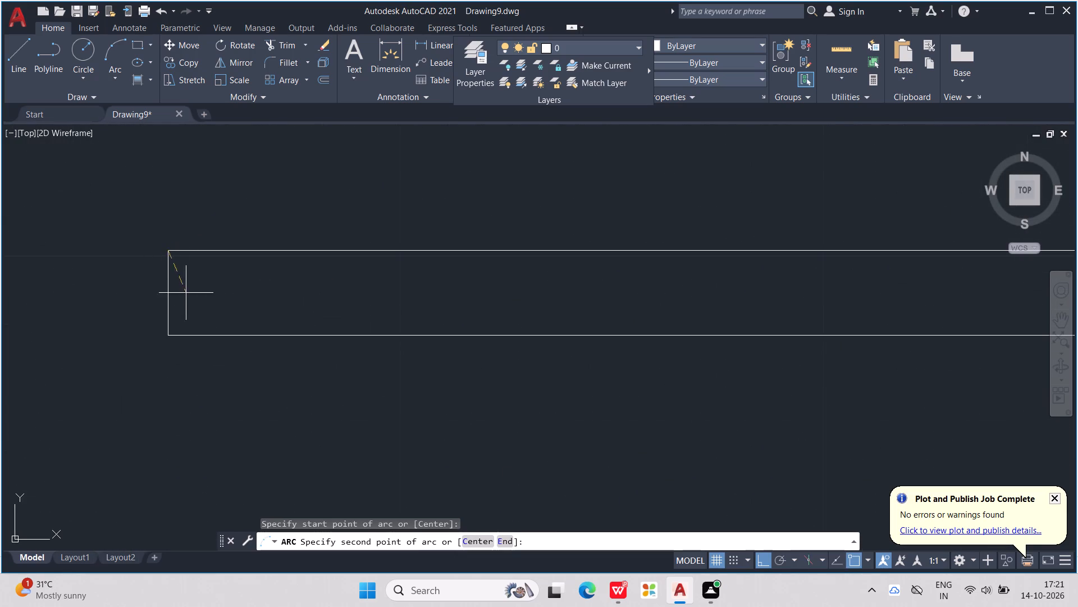
{"action": "left_click", "coordinate": [166, 337]}
{"action": "scroll", "coordinate": [202, 305], "scroll_direction": "down", "scroll_amount": 5}
{"action": "middle_click_drag", "start_coordinate": [212, 281], "coordinate": [209, 245]}
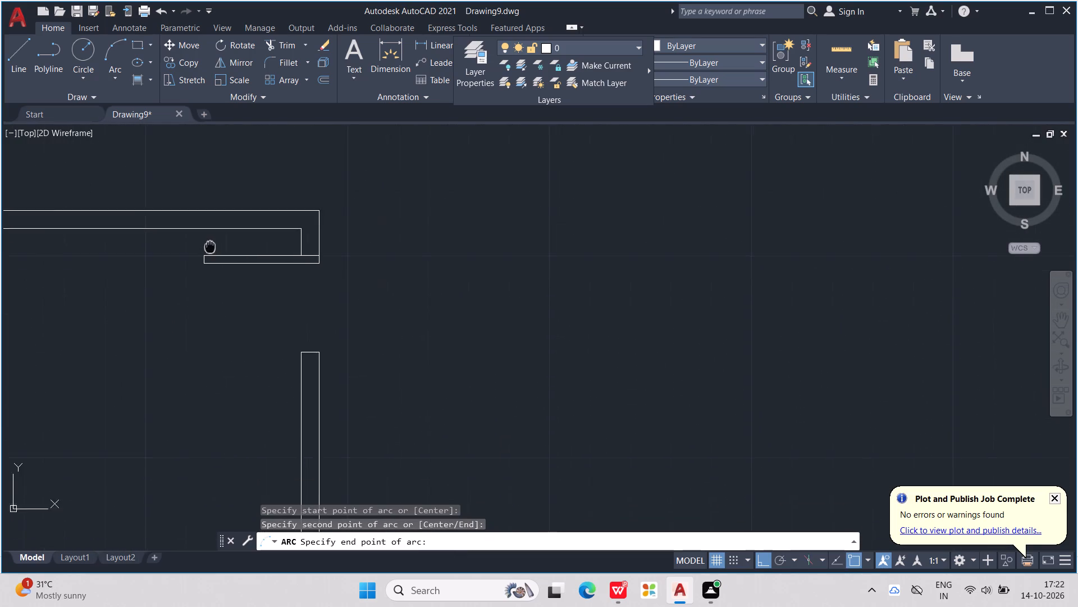
{"action": "middle_click_drag", "start_coordinate": [209, 245], "coordinate": [205, 231]}
{"action": "scroll", "coordinate": [299, 306], "scroll_direction": "up", "scroll_amount": 2}
{"action": "left_click", "coordinate": [294, 373]}
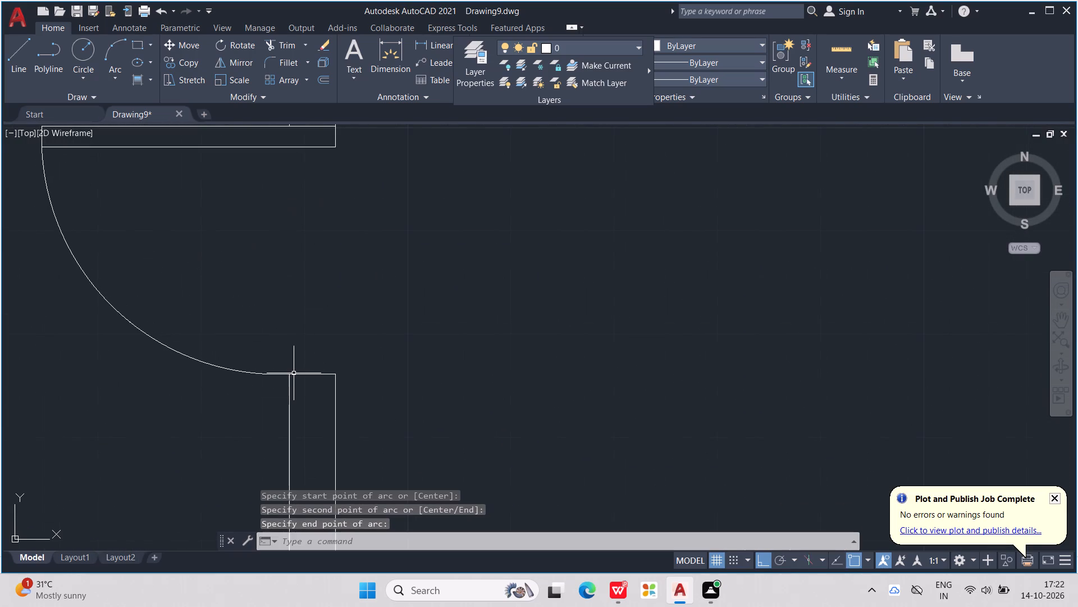
{"action": "scroll", "coordinate": [336, 346], "scroll_direction": "down", "scroll_amount": 6}
{"action": "middle_click_drag", "start_coordinate": [421, 319], "coordinate": [336, 187]}
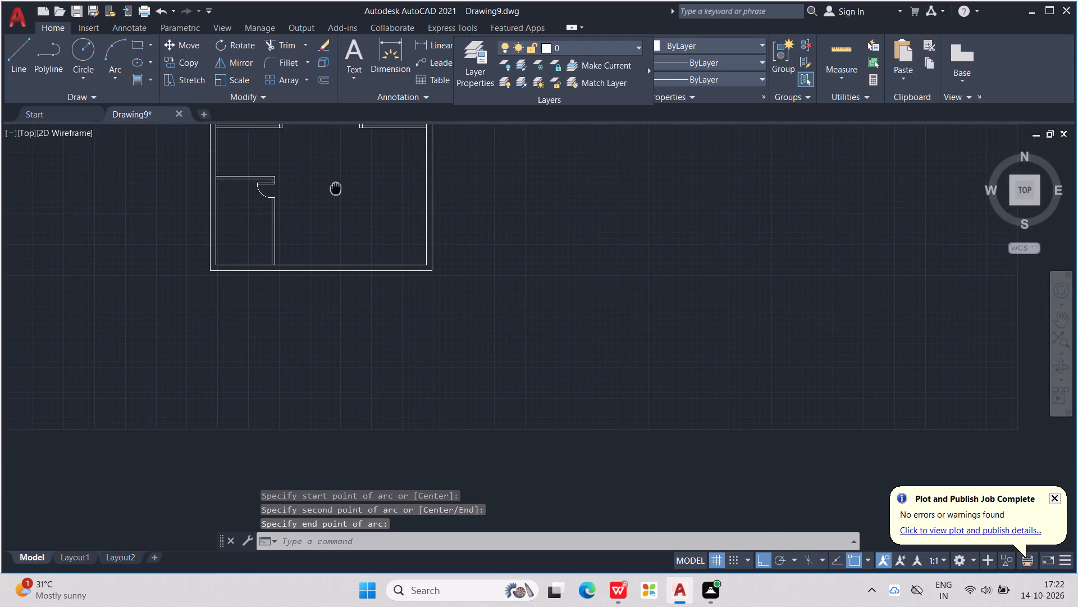
{"action": "middle_click_drag", "start_coordinate": [336, 187], "coordinate": [333, 186]}
{"action": "key", "text": "Escape"}
{"action": "key", "text": "Escape"}
{"action": "key", "text": "Escape"}
{"action": "key", "text": "Escape"}
{"action": "key", "text": "Escape"}
{"action": "key", "text": "Escape"}
{"action": "key", "text": "Escape"}
{"action": "key", "text": "Escape"}
{"action": "key", "text": "Escape"}
{"action": "key", "text": "Escape"}
{"action": "key", "text": "Escape"}
{"action": "key", "text": "Escape"}
{"action": "key", "text": "Escape"}
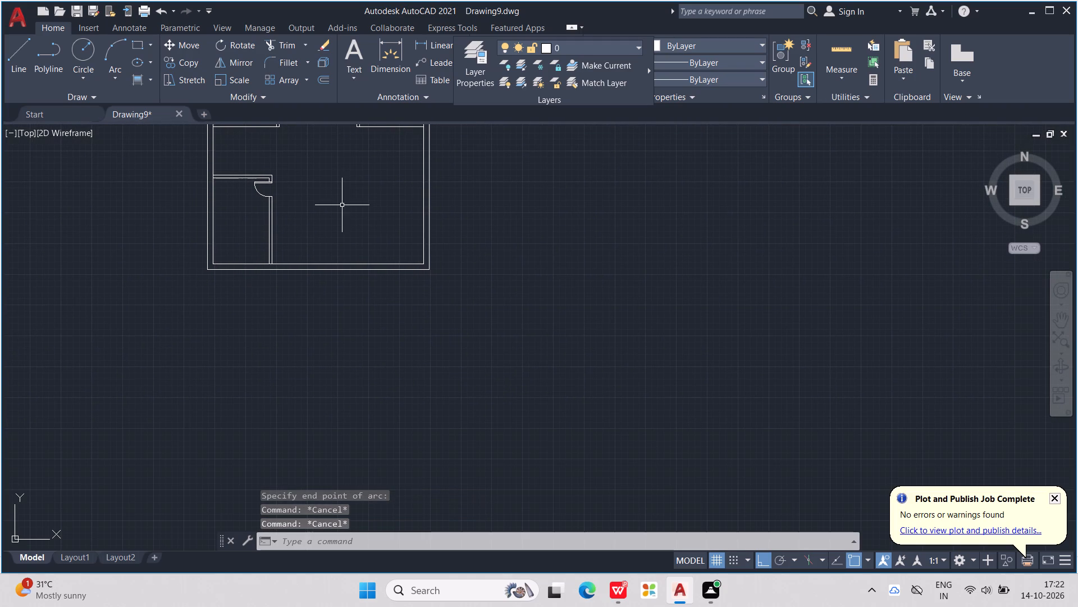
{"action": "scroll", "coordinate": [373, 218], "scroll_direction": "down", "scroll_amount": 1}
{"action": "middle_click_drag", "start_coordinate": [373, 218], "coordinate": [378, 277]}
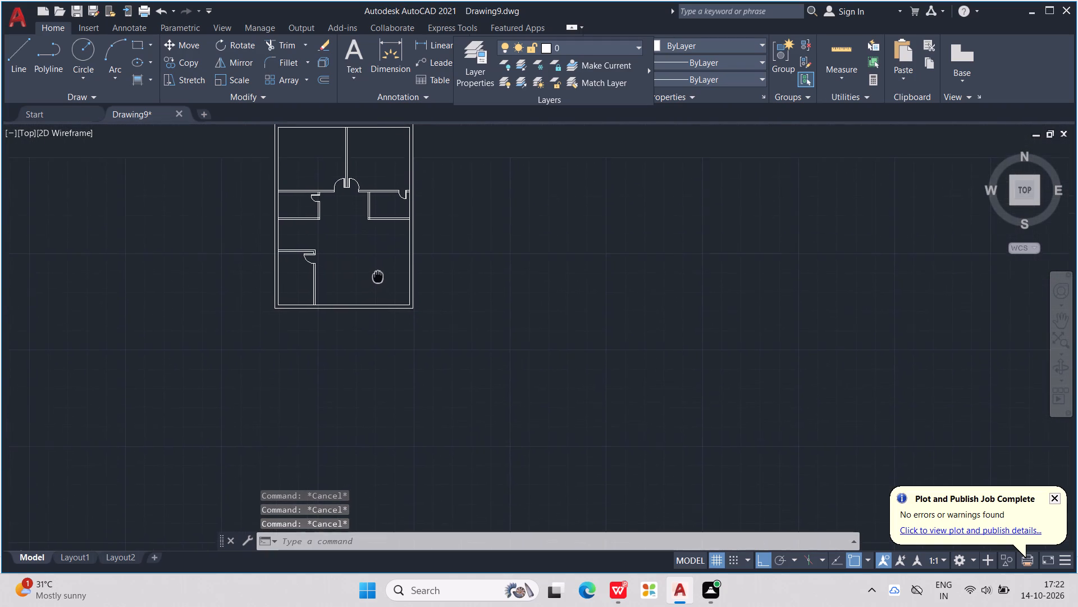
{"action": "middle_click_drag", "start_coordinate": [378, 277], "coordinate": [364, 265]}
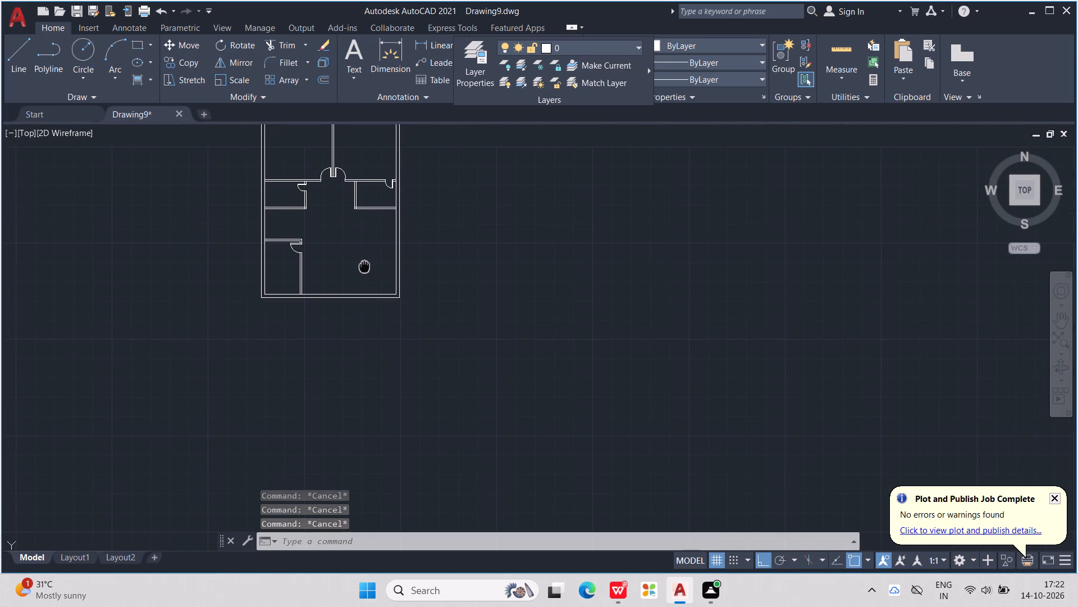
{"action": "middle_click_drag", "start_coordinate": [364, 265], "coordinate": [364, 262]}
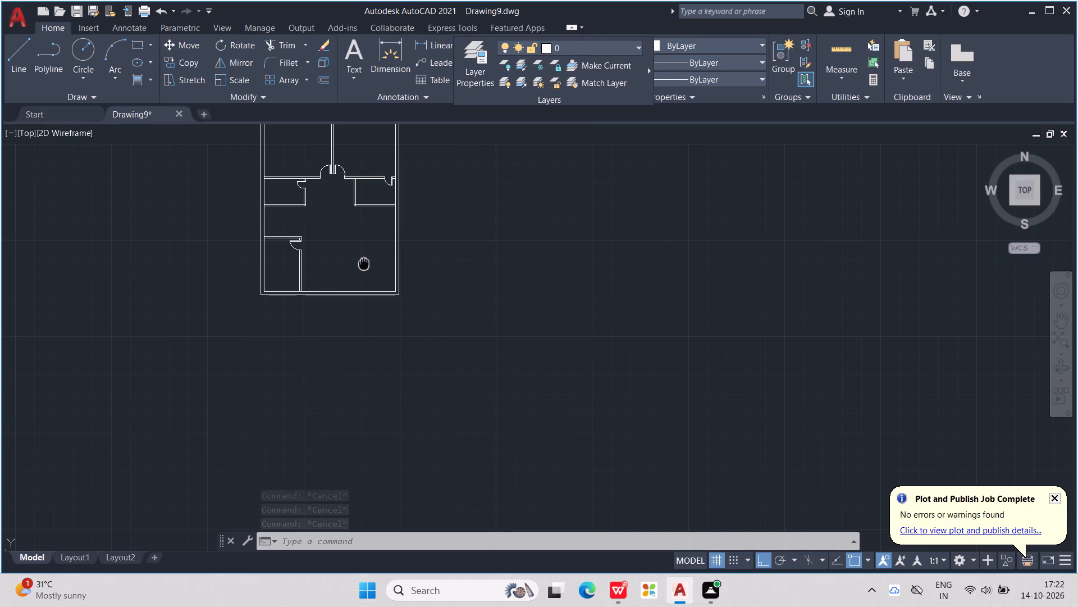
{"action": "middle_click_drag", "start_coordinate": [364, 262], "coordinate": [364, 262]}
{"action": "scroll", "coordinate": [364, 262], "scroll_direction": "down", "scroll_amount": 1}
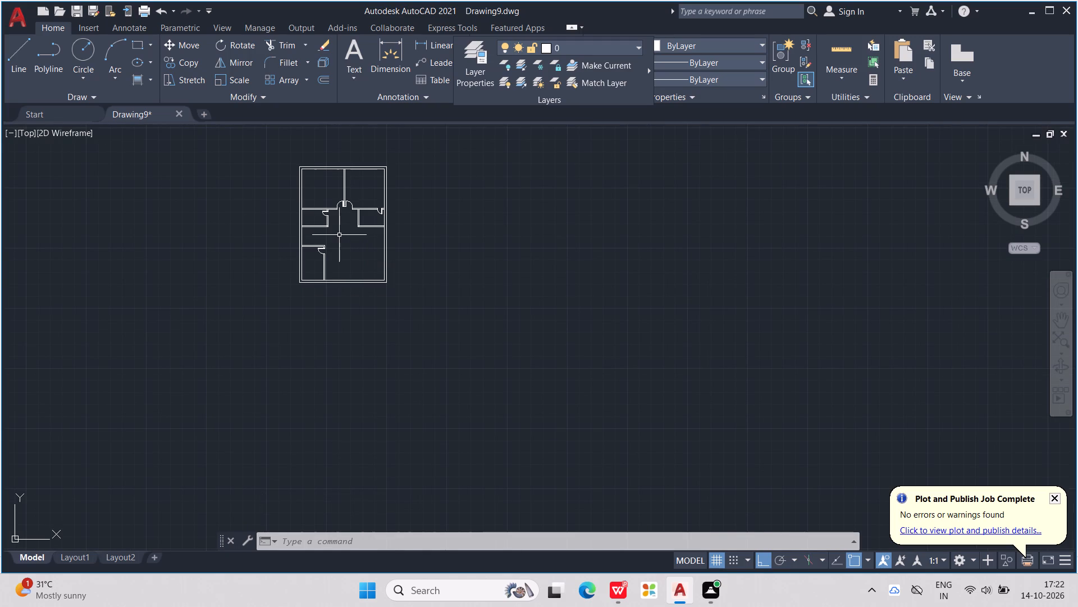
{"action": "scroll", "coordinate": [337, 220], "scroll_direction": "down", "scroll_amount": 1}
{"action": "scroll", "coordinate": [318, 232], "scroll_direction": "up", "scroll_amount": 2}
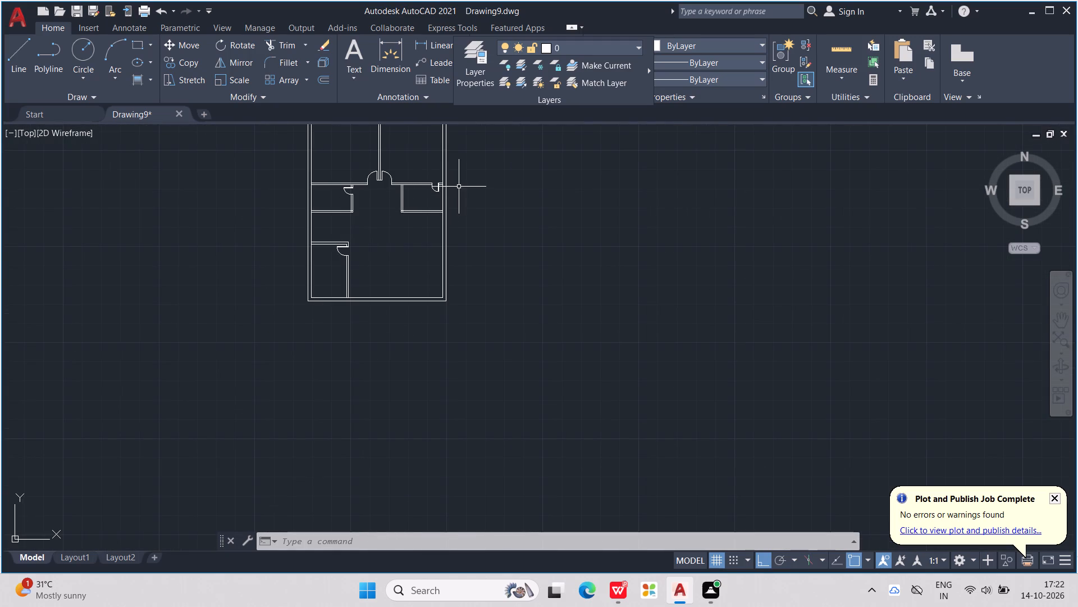
Draw a wall stub about 1'-9.5" long extending right from the lower-right corner of the left side room, closed at its end.
{"action": "middle_click_drag", "start_coordinate": [460, 185], "coordinate": [453, 232]}
{"action": "scroll", "coordinate": [434, 251], "scroll_direction": "up", "scroll_amount": 2}
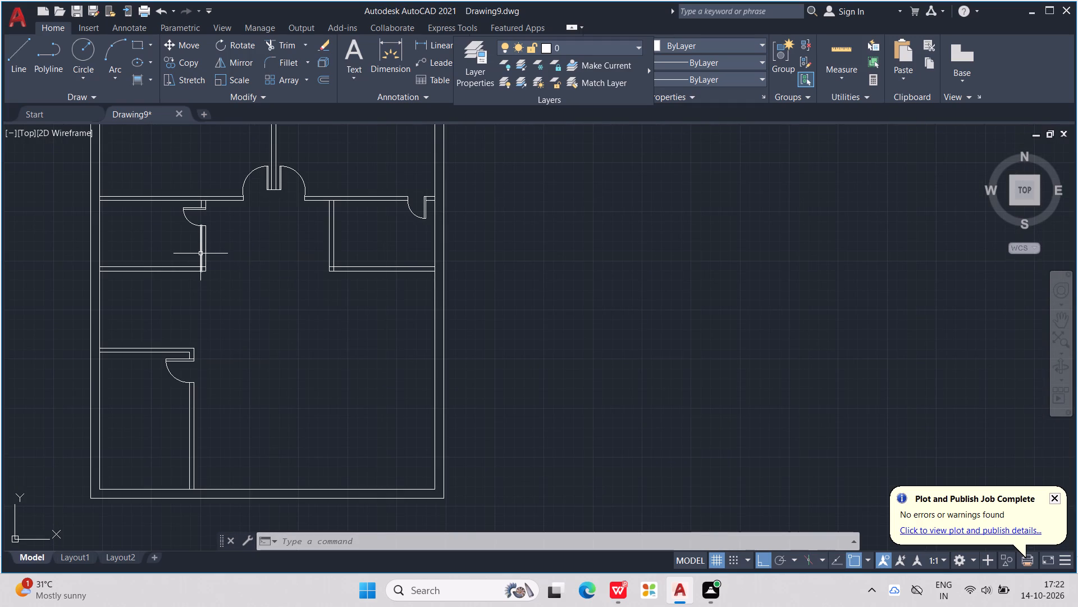
{"action": "scroll", "coordinate": [209, 247], "scroll_direction": "up", "scroll_amount": 2}
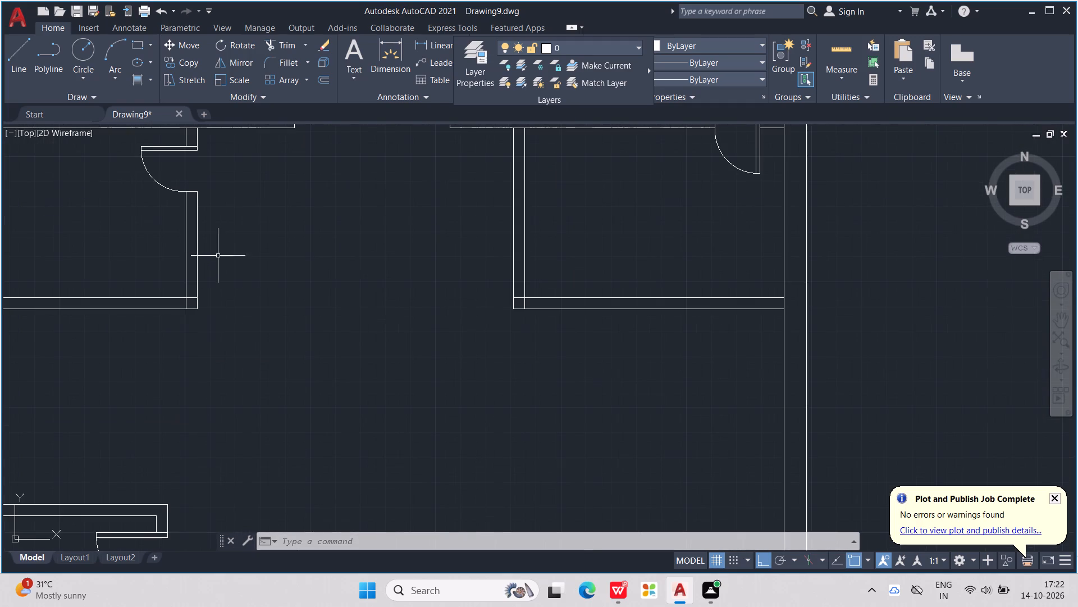
{"action": "key", "text": "l"}
{"action": "key", "text": "Return"}
{"action": "left_click", "coordinate": [197, 295]}
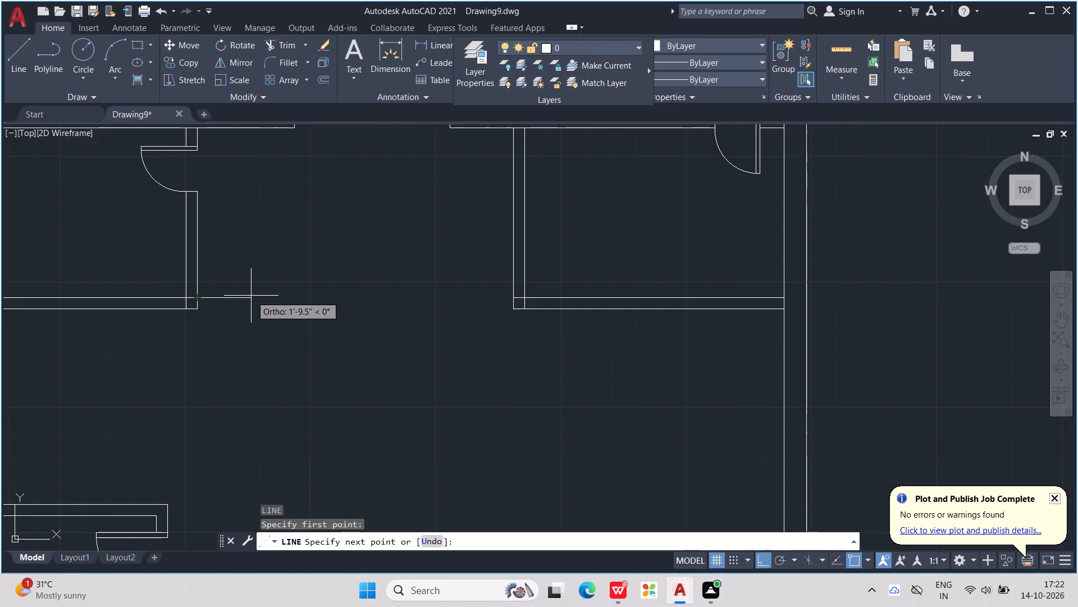
{"action": "left_click", "coordinate": [251, 296]}
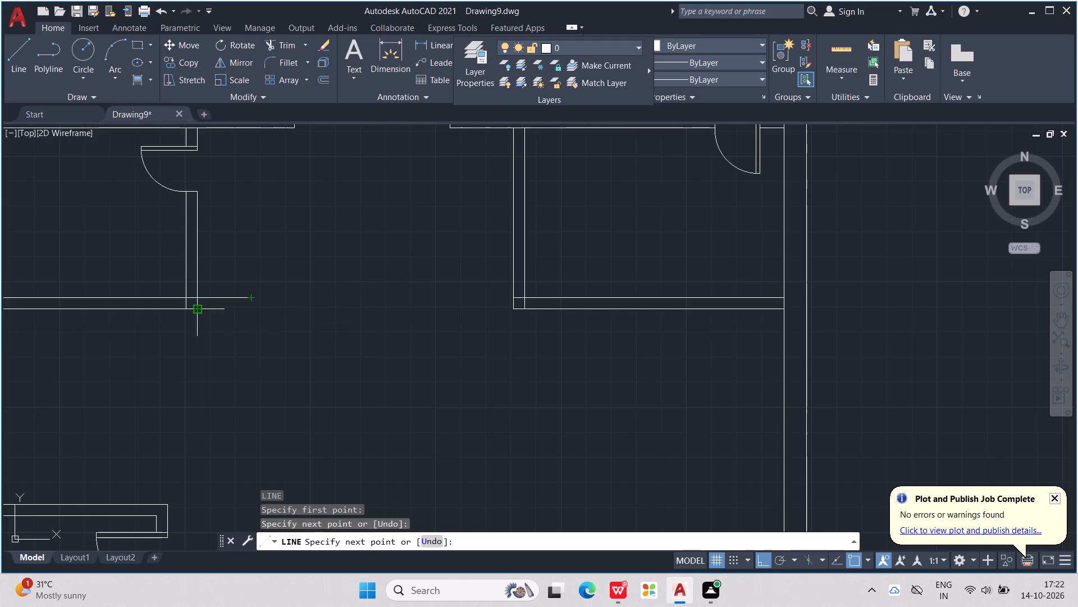
{"action": "left_click", "coordinate": [241, 312]}
{"action": "left_click", "coordinate": [198, 311]}
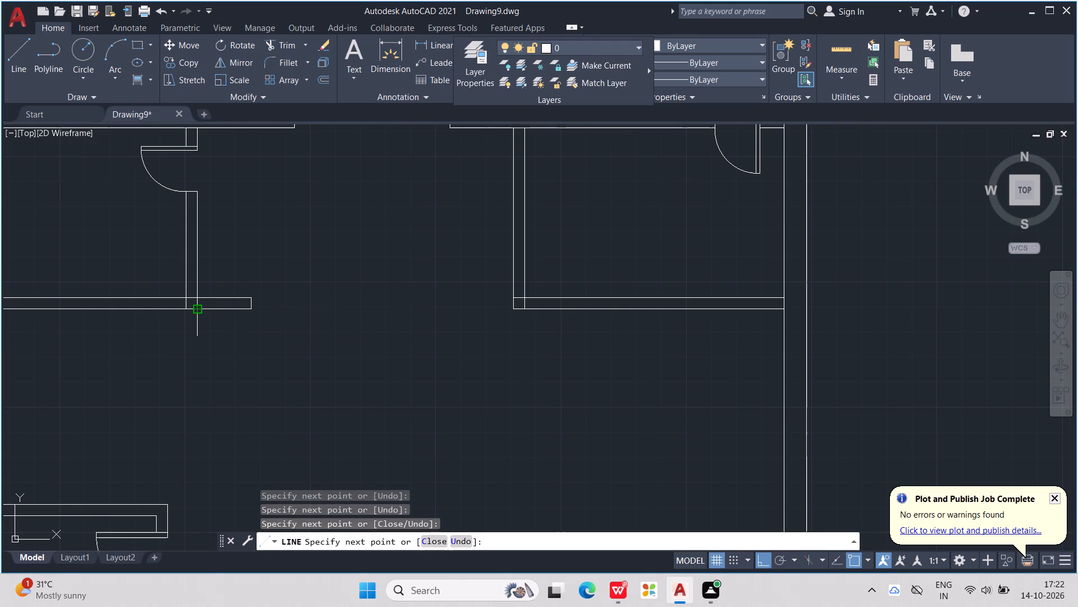
{"action": "key", "text": "Escape"}
{"action": "key", "text": "Escape"}
{"action": "key", "text": "Escape"}
{"action": "key", "text": "Escape"}
{"action": "key", "text": "Escape"}
{"action": "key", "text": "Escape"}
{"action": "scroll", "coordinate": [235, 292], "scroll_direction": "down", "scroll_amount": 1}
{"action": "middle_click_drag", "start_coordinate": [235, 292], "coordinate": [235, 302]}
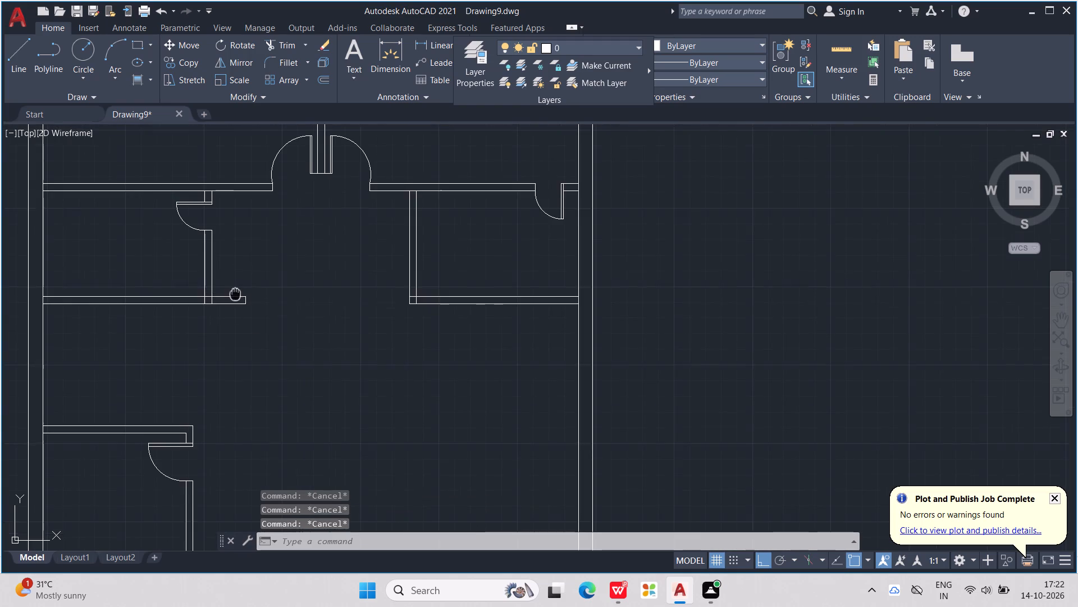
{"action": "middle_click_drag", "start_coordinate": [235, 302], "coordinate": [235, 307]}
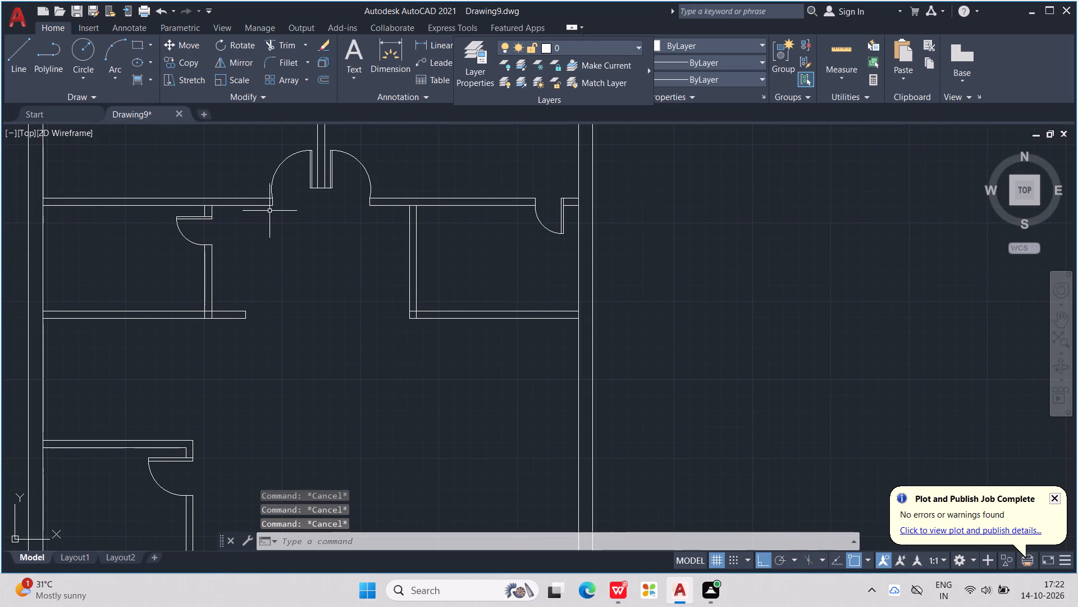
Extend the double door's left jamb line straight down to the inner face of the bottom outer wall.
{"action": "type", "text": "EX"}
{"action": "key", "text": "Return"}
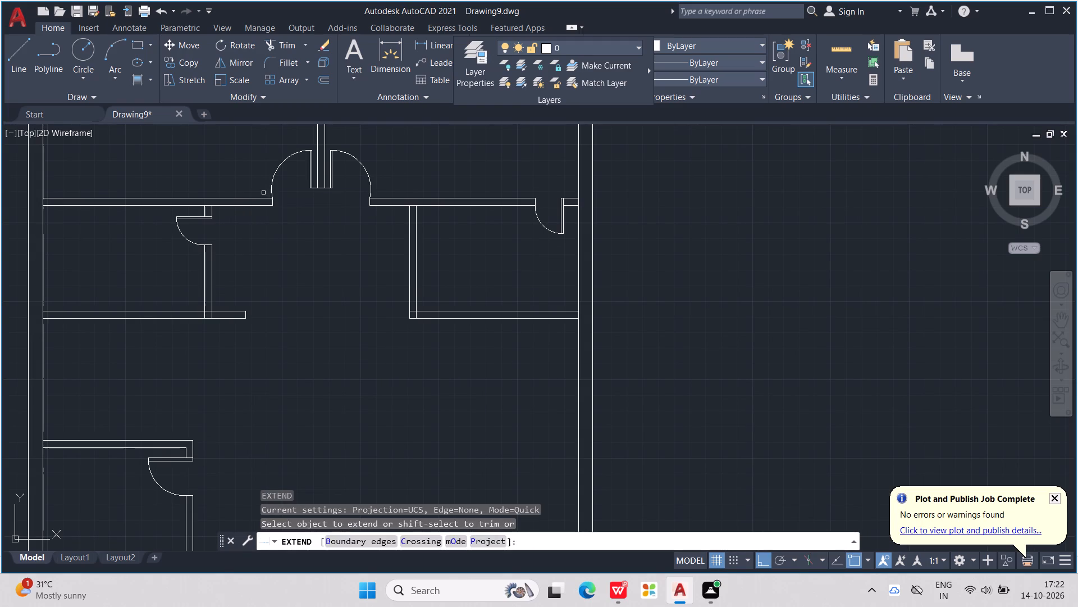
{"action": "scroll", "coordinate": [273, 202], "scroll_direction": "up", "scroll_amount": 2}
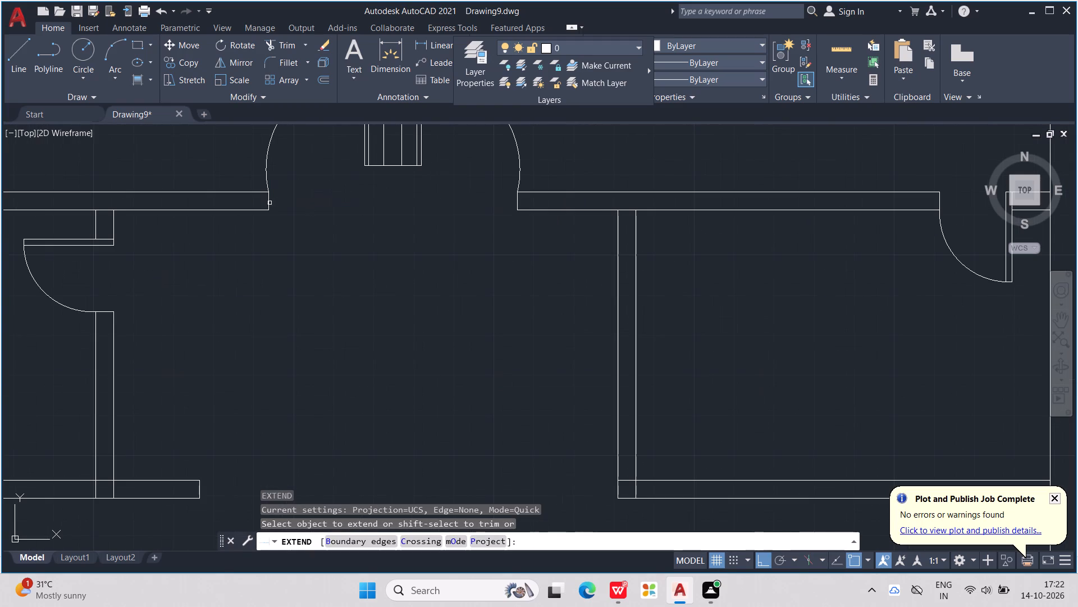
{"action": "left_click", "coordinate": [268, 204]}
{"action": "scroll", "coordinate": [268, 209], "scroll_direction": "down", "scroll_amount": 2}
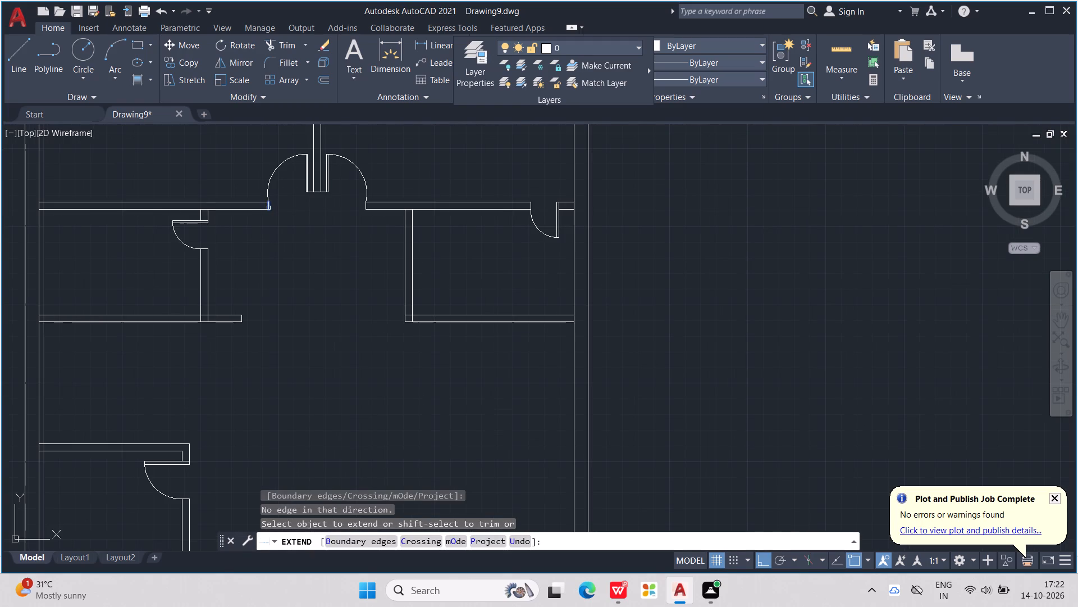
{"action": "middle_click_drag", "start_coordinate": [268, 204], "coordinate": [281, 147]}
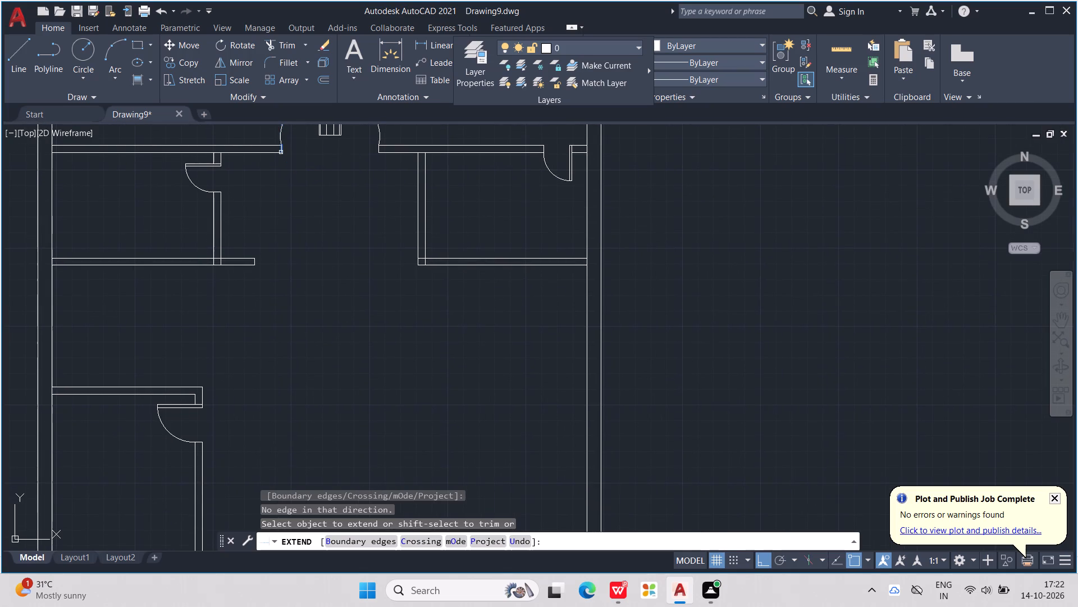
{"action": "scroll", "coordinate": [284, 152], "scroll_direction": "down", "scroll_amount": 1}
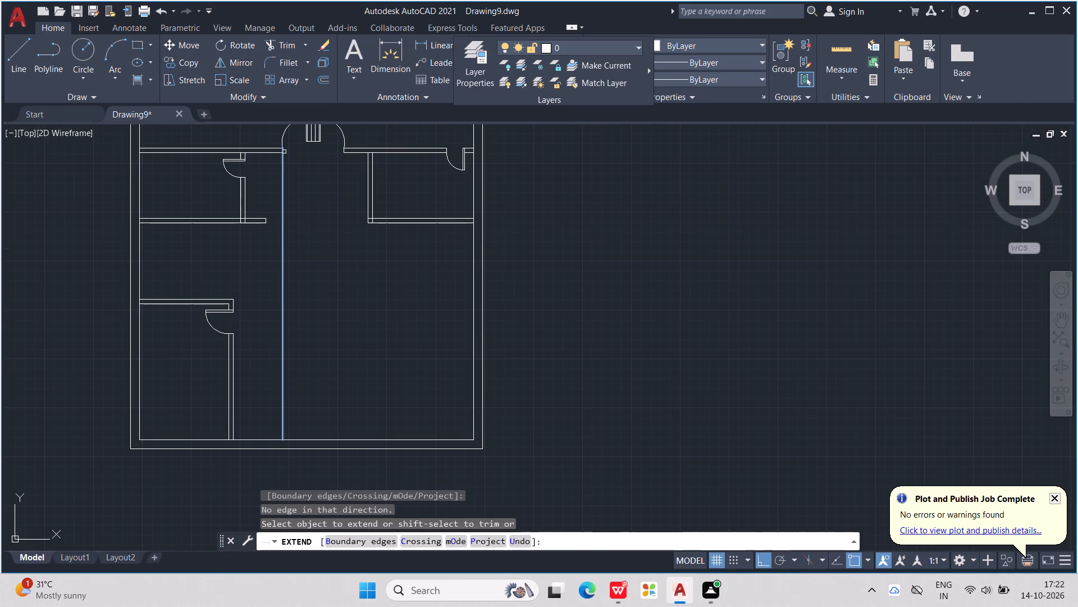
{"action": "left_click", "coordinate": [284, 152]}
{"action": "scroll", "coordinate": [267, 307], "scroll_direction": "up", "scroll_amount": 2}
{"action": "key", "text": "Escape"}
{"action": "key", "text": "Escape"}
{"action": "key", "text": "Escape"}
{"action": "key", "text": "Escape"}
{"action": "key", "text": "Escape"}
Extend the stub's two horizontal lines right to the long vertical line below the double door.
{"action": "scroll", "coordinate": [272, 298], "scroll_direction": "down", "scroll_amount": 3}
{"action": "middle_click_drag", "start_coordinate": [272, 296], "coordinate": [278, 322]}
{"action": "scroll", "coordinate": [278, 322], "scroll_direction": "down", "scroll_amount": 1}
{"action": "scroll", "coordinate": [279, 292], "scroll_direction": "up", "scroll_amount": 2}
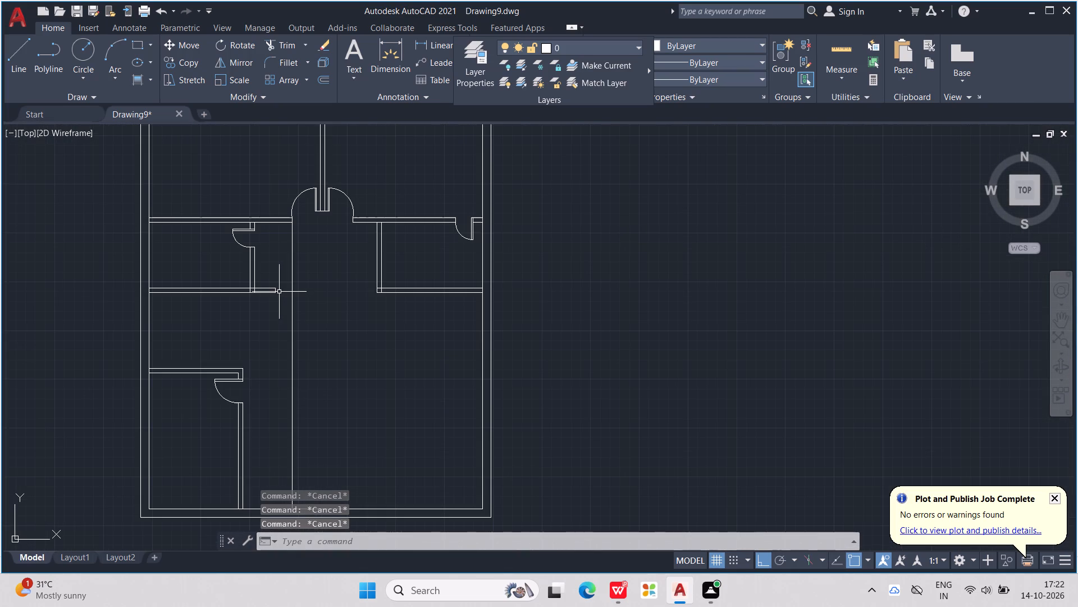
{"action": "type", "text": "EX"}
{"action": "key", "text": "Return"}
{"action": "left_click_drag", "start_coordinate": [267, 278], "coordinate": [268, 310]}
{"action": "scroll", "coordinate": [270, 288], "scroll_direction": "up", "scroll_amount": 1}
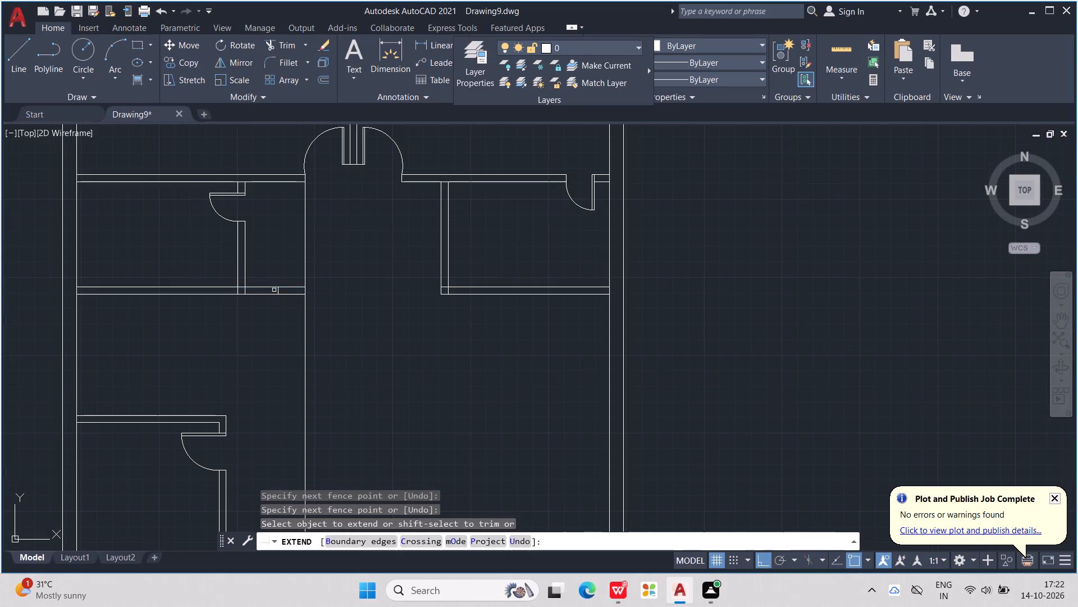
{"action": "scroll", "coordinate": [278, 290], "scroll_direction": "up", "scroll_amount": 2}
{"action": "key", "text": "Escape"}
{"action": "key", "text": "Escape"}
{"action": "key", "text": "Escape"}
{"action": "key", "text": "Escape"}
{"action": "key", "text": "Escape"}
{"action": "scroll", "coordinate": [280, 288], "scroll_direction": "down", "scroll_amount": 1}
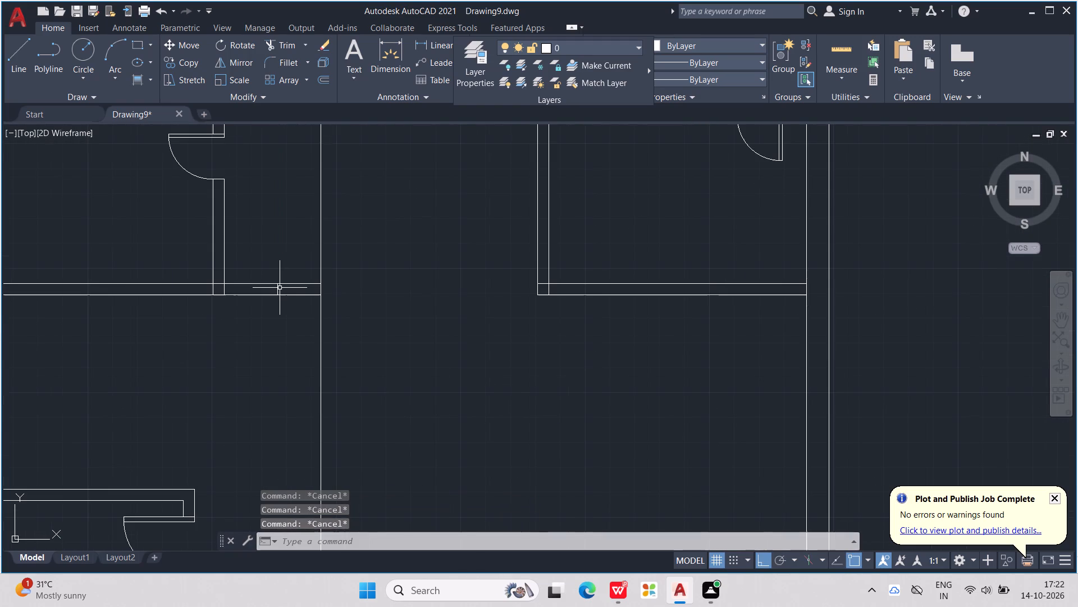
Offset the long vertical line 4.5" to the left to give the new partition its thickness.
{"action": "key", "text": "Escape"}
{"action": "type", "text": "OFF"}
{"action": "key", "text": "Return"}
{"action": "type", "text": "4.5\""}
{"action": "key", "text": "Return"}
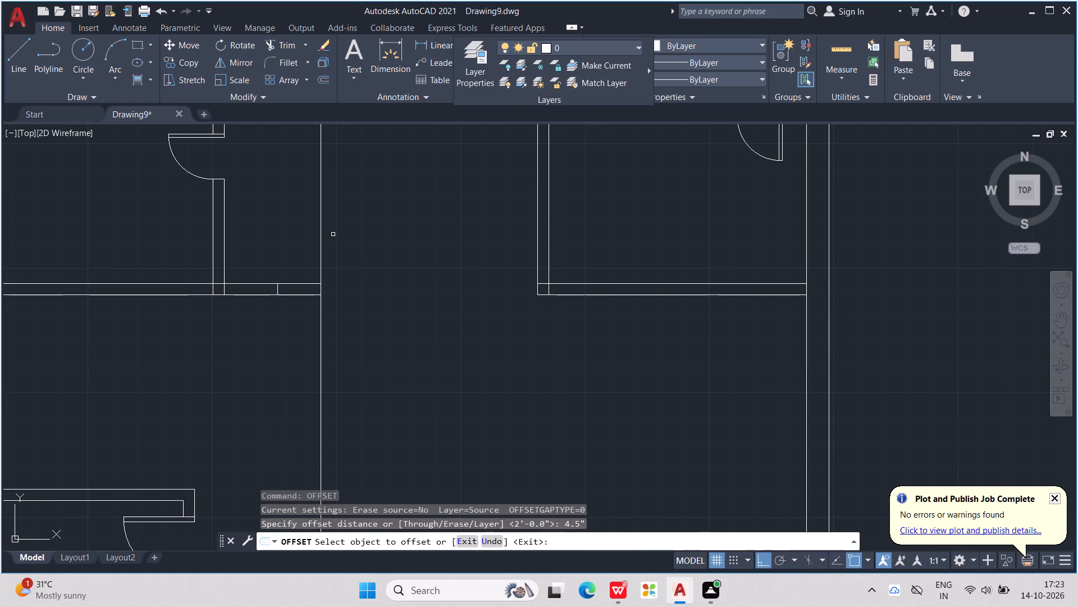
{"action": "left_click", "coordinate": [321, 239]}
{"action": "left_click", "coordinate": [288, 248]}
{"action": "scroll", "coordinate": [287, 249], "scroll_direction": "down", "scroll_amount": 3}
{"action": "scroll", "coordinate": [292, 246], "scroll_direction": "up", "scroll_amount": 1}
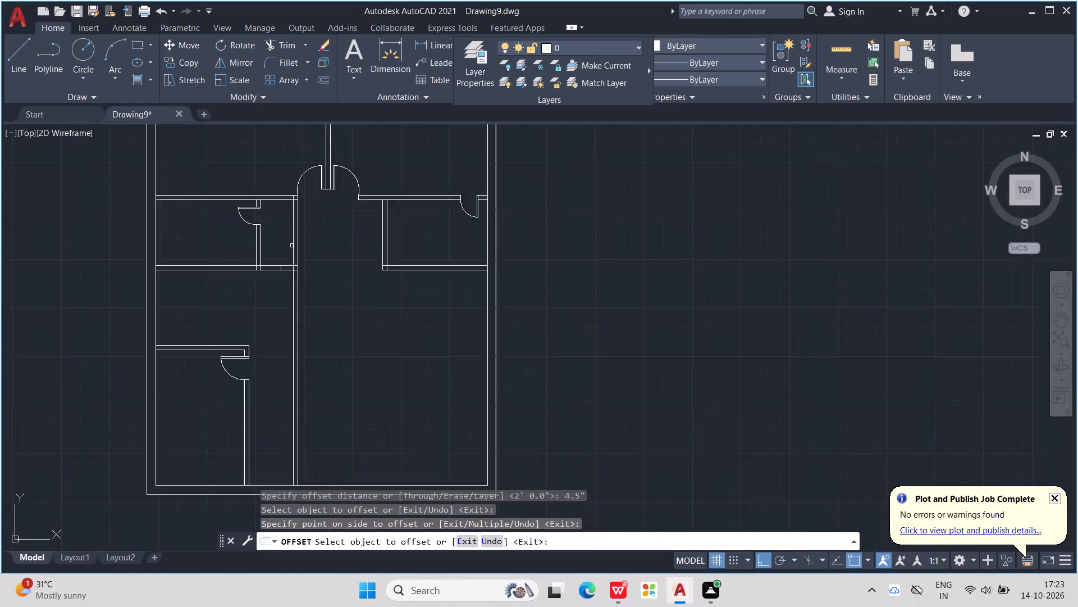
{"action": "scroll", "coordinate": [292, 246], "scroll_direction": "up", "scroll_amount": 1}
{"action": "key", "text": "Escape"}
{"action": "key", "text": "Escape"}
{"action": "key", "text": "Escape"}
{"action": "key", "text": "Escape"}
{"action": "key", "text": "Escape"}
{"action": "key", "text": "Escape"}
{"action": "key", "text": "Escape"}
{"action": "key", "text": "Escape"}
{"action": "key", "text": "Escape"}
{"action": "key", "text": "Escape"}
{"action": "key", "text": "Escape"}
{"action": "key", "text": "Escape"}
{"action": "key", "text": "Escape"}
{"action": "key", "text": "Escape"}
{"action": "key", "text": "Escape"}
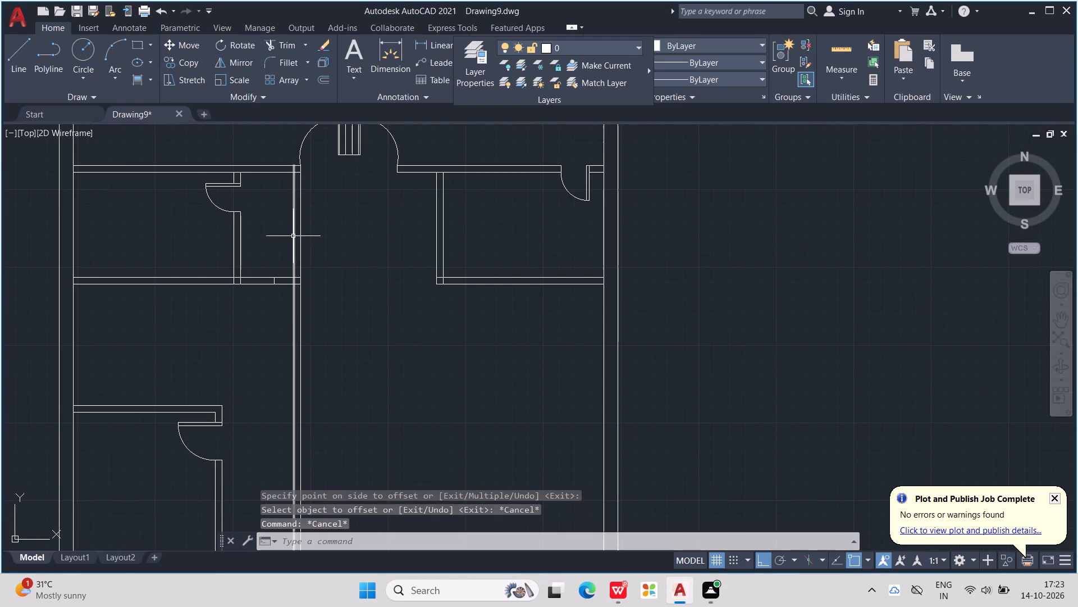
{"action": "key", "text": "Escape"}
{"action": "key", "text": "Escape"}
{"action": "key", "text": "Escape"}
{"action": "key", "text": "Escape"}
{"action": "key", "text": "Escape"}
Trim the new partition's vertical lines above the extended horizontal partition, including the remnant inside the wall by the double door.
{"action": "type", "text": "TR"}
{"action": "key", "text": "Return"}
{"action": "left_click_drag", "start_coordinate": [304, 220], "coordinate": [284, 223]}
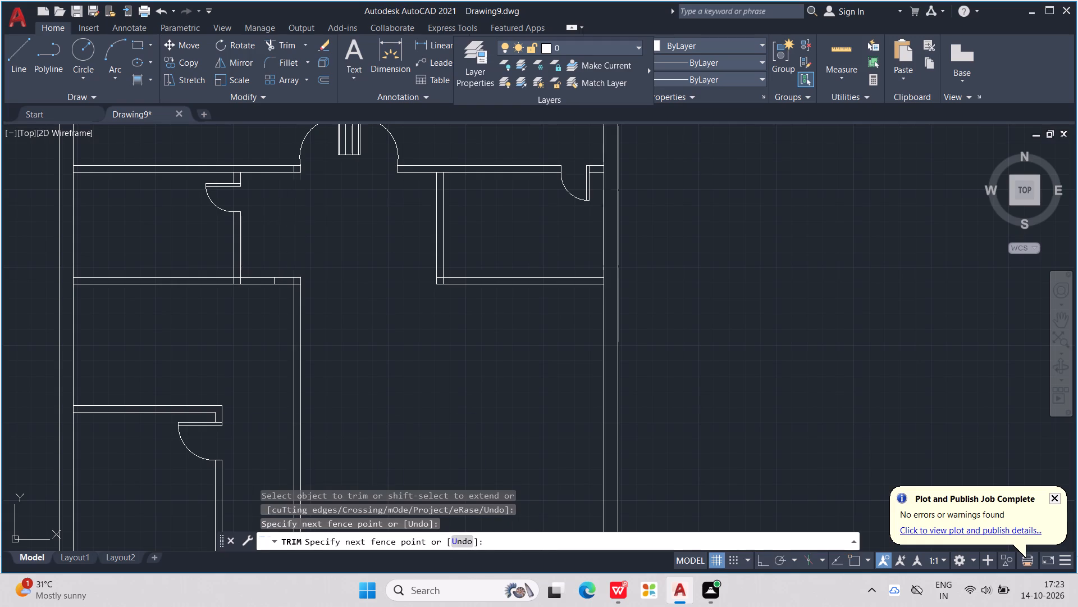
{"action": "scroll", "coordinate": [293, 178], "scroll_direction": "up", "scroll_amount": 2}
{"action": "left_click", "coordinate": [293, 151]}
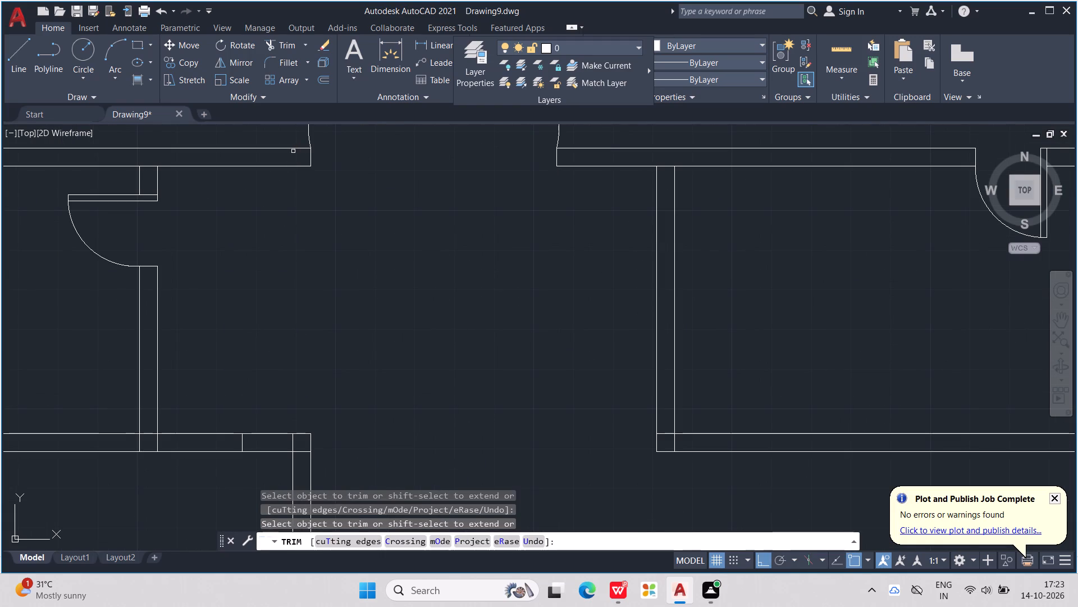
Trim the old stub's end line and the overlapping lines at the left side room's lower-right wall junction.
{"action": "middle_click_drag", "start_coordinate": [279, 304], "coordinate": [277, 187]}
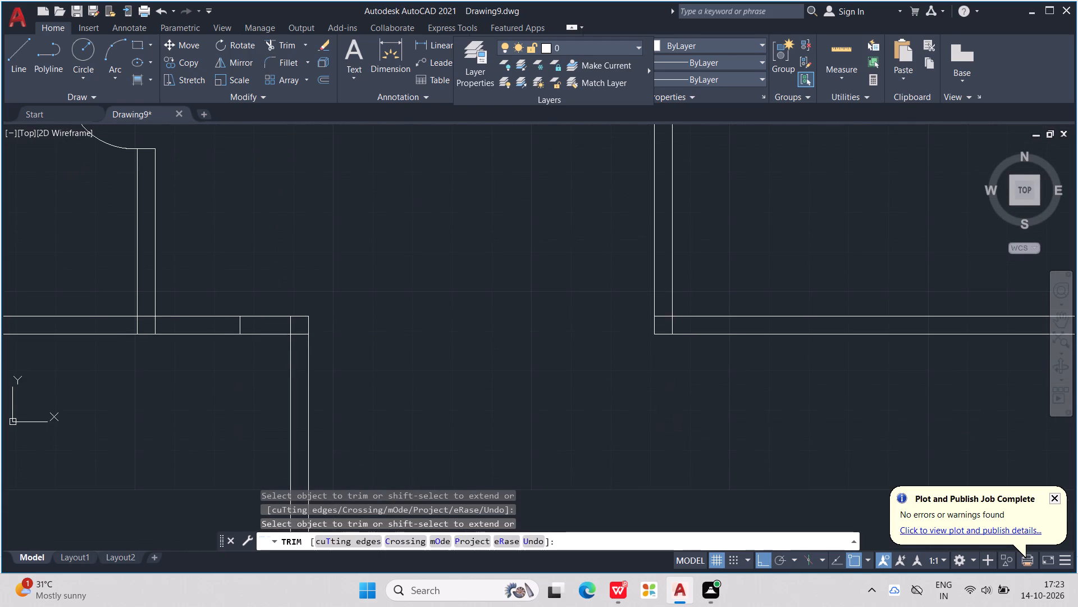
{"action": "scroll", "coordinate": [267, 286], "scroll_direction": "down", "scroll_amount": 2}
{"action": "middle_click_drag", "start_coordinate": [275, 268], "coordinate": [285, 250]}
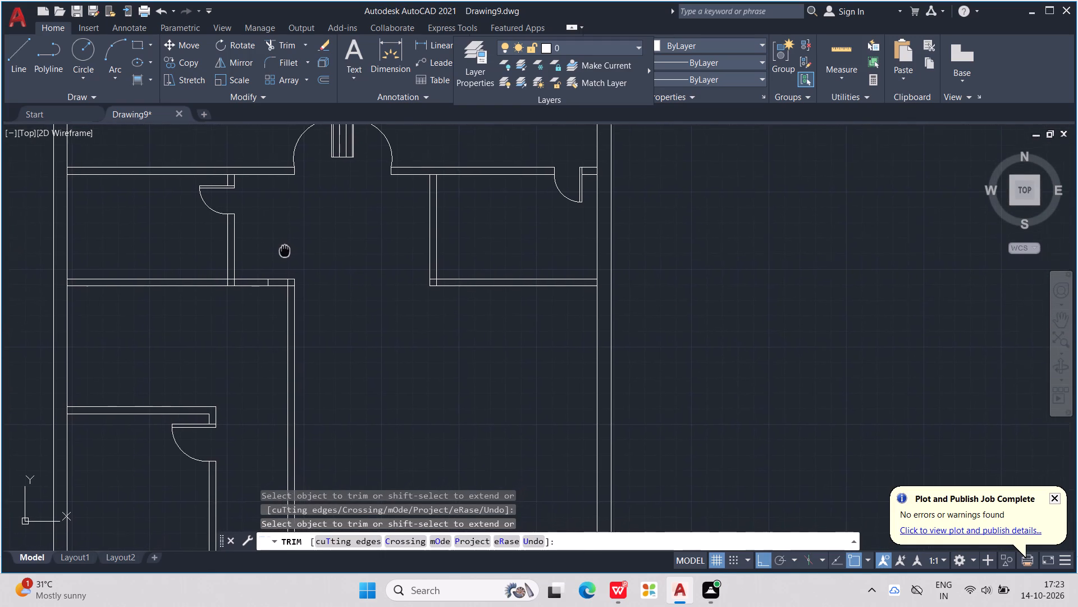
{"action": "middle_click_drag", "start_coordinate": [285, 250], "coordinate": [309, 238]}
{"action": "scroll", "coordinate": [290, 274], "scroll_direction": "up", "scroll_amount": 2}
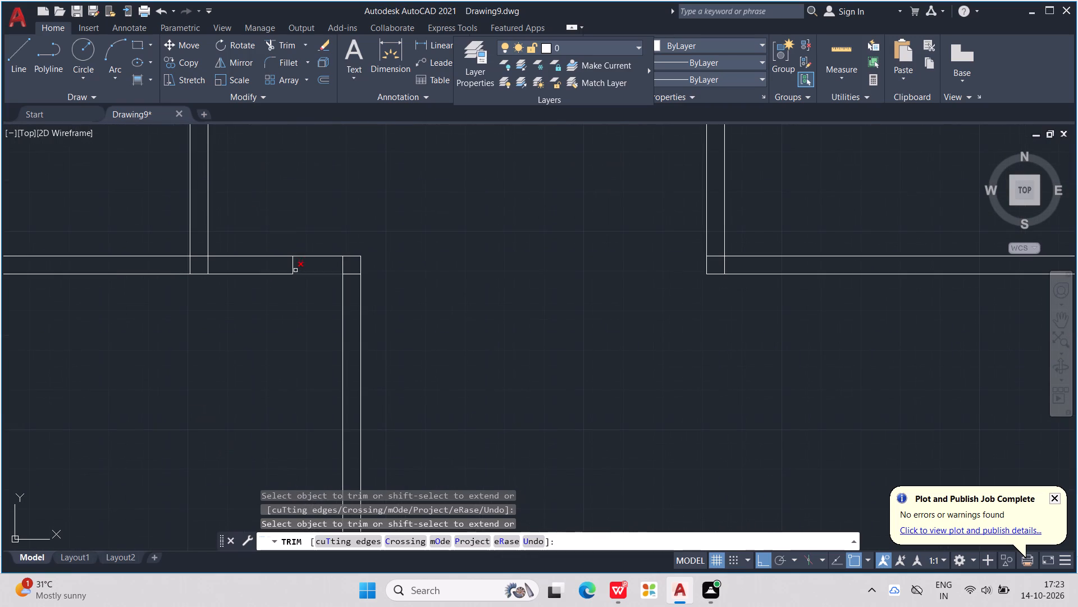
{"action": "left_click", "coordinate": [295, 267]}
{"action": "left_click", "coordinate": [292, 266]}
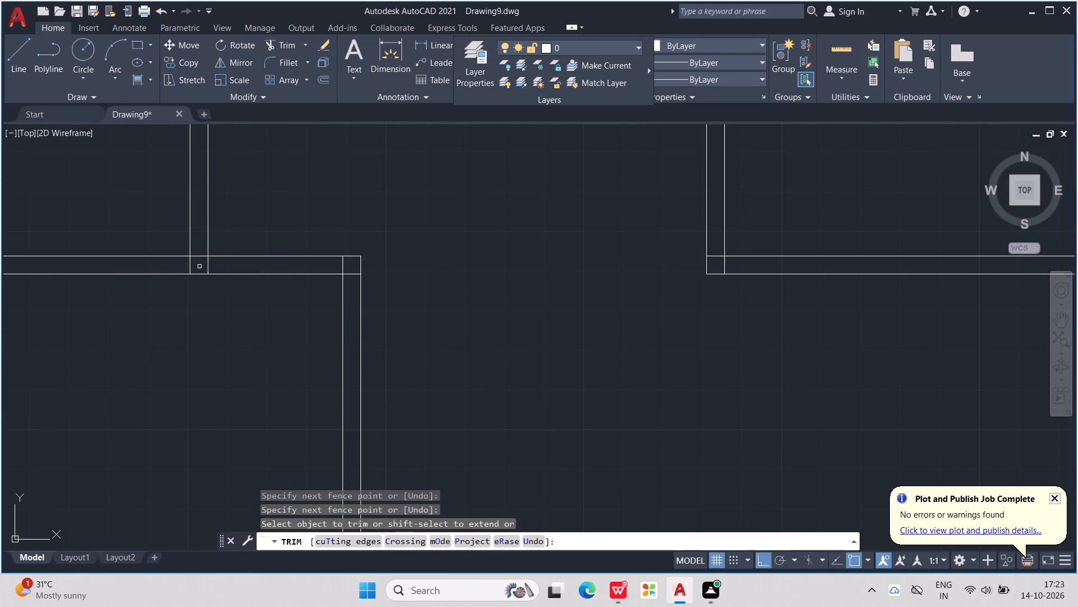
{"action": "left_click_drag", "start_coordinate": [194, 266], "coordinate": [189, 265]}
{"action": "left_click", "coordinate": [186, 265]}
{"action": "left_click_drag", "start_coordinate": [198, 257], "coordinate": [200, 251]}
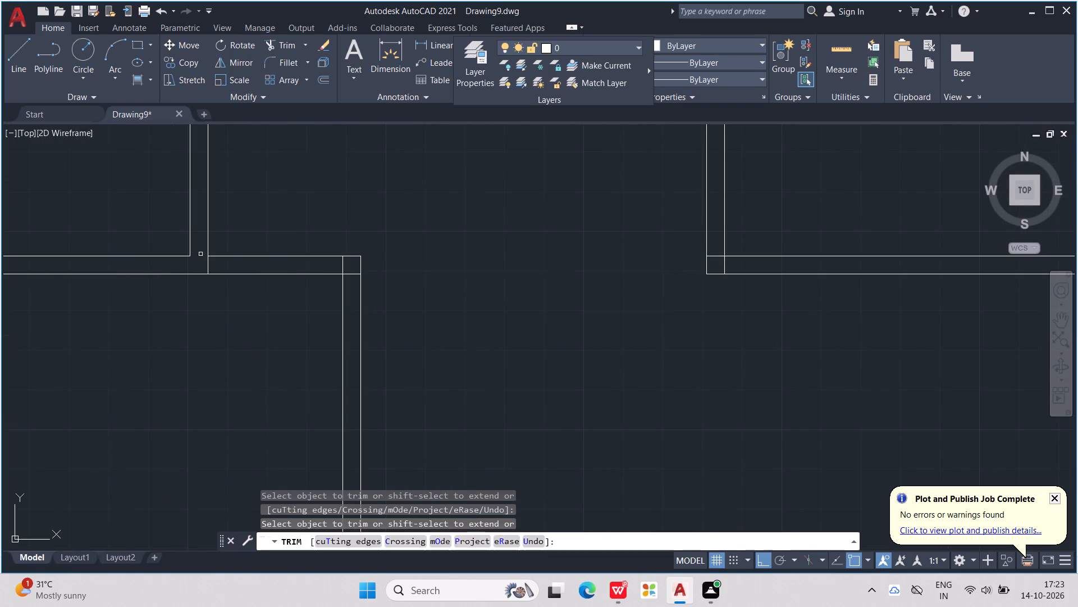
{"action": "left_click_drag", "start_coordinate": [202, 261], "coordinate": [214, 262]}
{"action": "scroll", "coordinate": [214, 262], "scroll_direction": "down", "scroll_amount": 2}
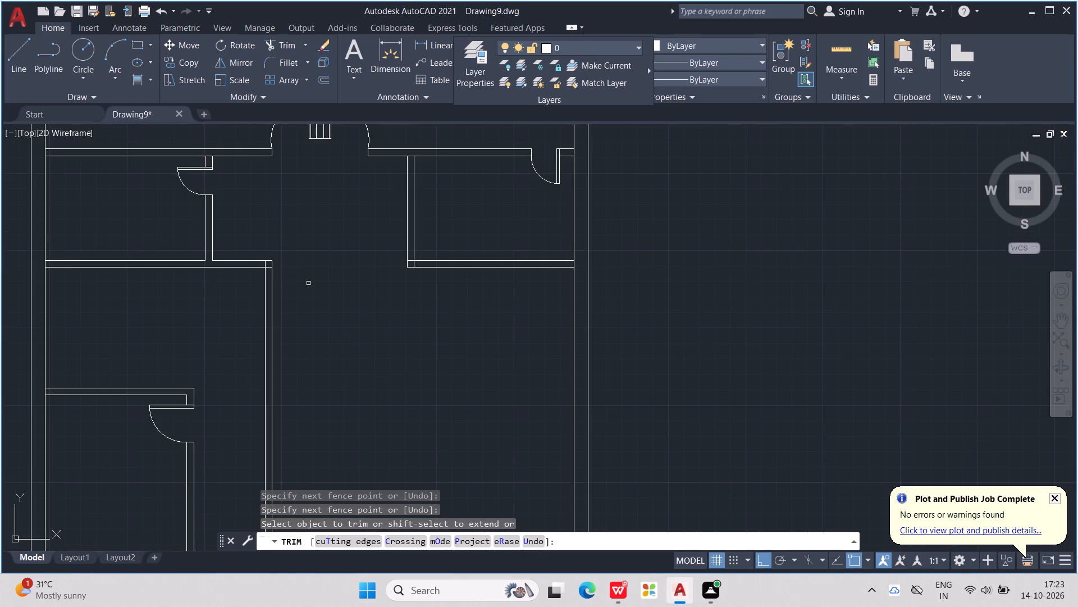
{"action": "scroll", "coordinate": [314, 279], "scroll_direction": "down", "scroll_amount": 1}
{"action": "middle_click_drag", "start_coordinate": [316, 279], "coordinate": [307, 215]}
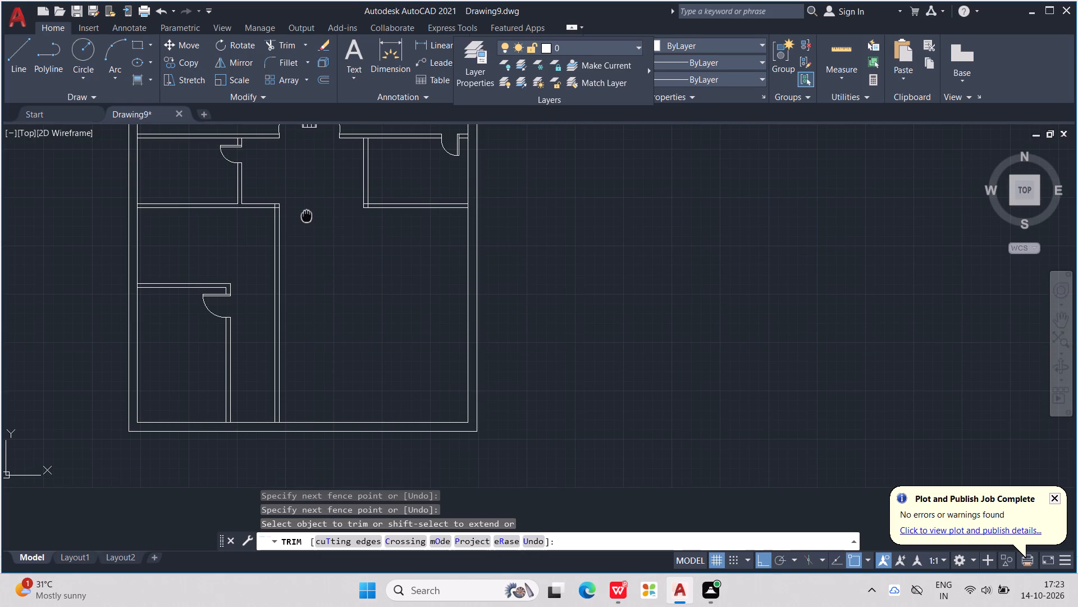
{"action": "middle_click_drag", "start_coordinate": [307, 215], "coordinate": [309, 221]}
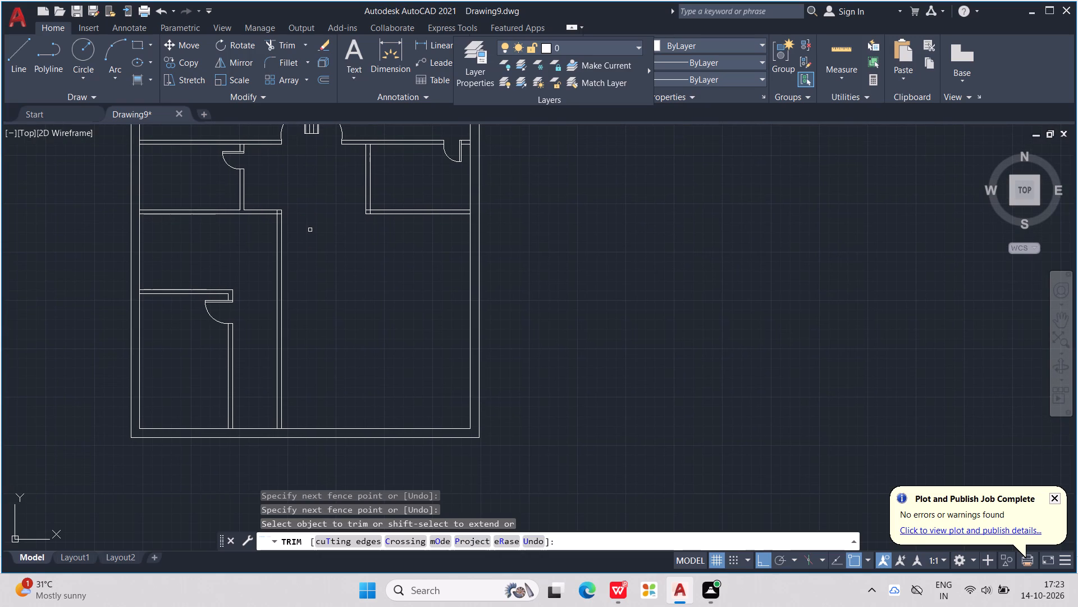
{"action": "key", "text": "Escape"}
{"action": "key", "text": "Escape"}
{"action": "key", "text": "Escape"}
{"action": "key", "text": "Escape"}
{"action": "key", "text": "Escape"}
{"action": "key", "text": "Escape"}
{"action": "key", "text": "Escape"}
{"action": "key", "text": "Escape"}
{"action": "key", "text": "Escape"}
{"action": "key", "text": "Escape"}
{"action": "key", "text": "Escape"}
{"action": "key", "text": "Escape"}
{"action": "key", "text": "Escape"}
{"action": "key", "text": "Escape"}
{"action": "key", "text": "Escape"}
{"action": "key", "text": "Escape"}
{"action": "key", "text": "Escape"}
{"action": "key", "text": "Escape"}
Extend both lines of the lower-left room's top partition right to the new vertical partition.
{"action": "type", "text": "EX"}
{"action": "key", "text": "Return"}
{"action": "left_click_drag", "start_coordinate": [198, 266], "coordinate": [187, 334]}
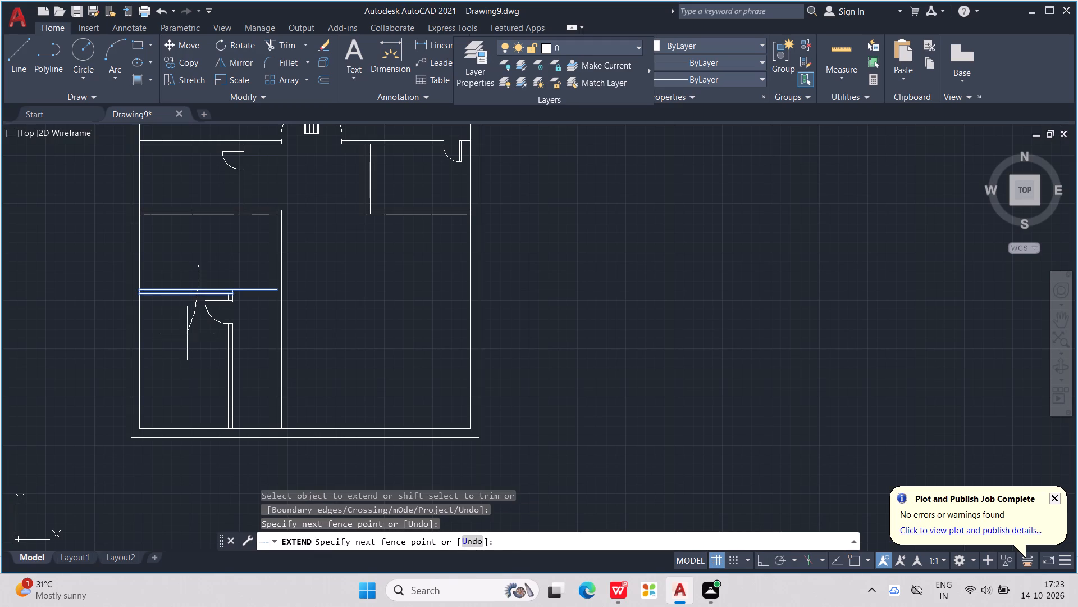
{"action": "left_click_drag", "start_coordinate": [187, 334], "coordinate": [185, 343]}
{"action": "left_click_drag", "start_coordinate": [185, 265], "coordinate": [186, 342]}
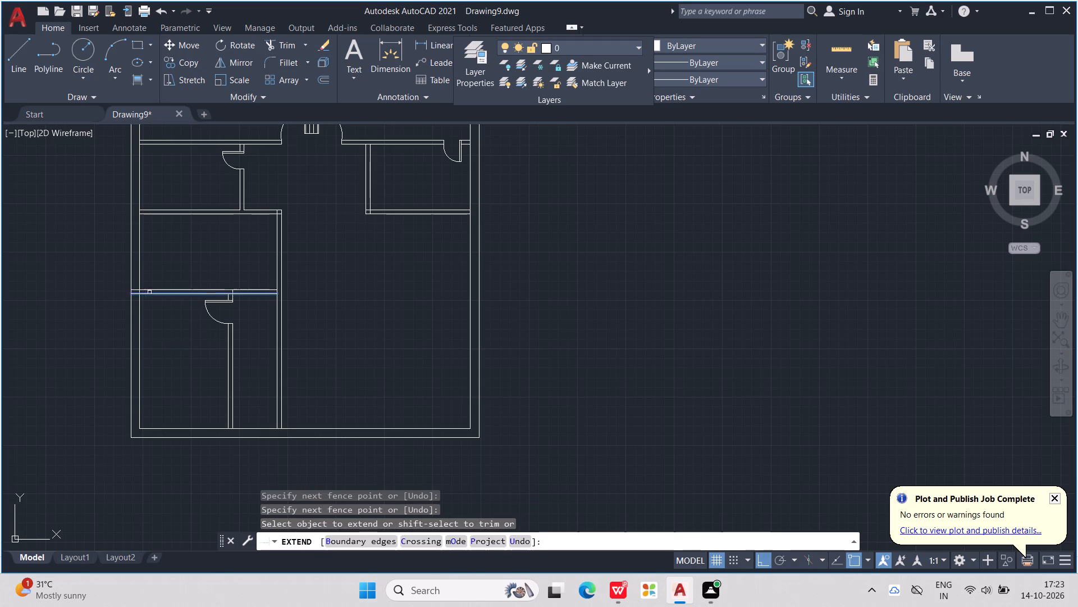
{"action": "scroll", "coordinate": [134, 286], "scroll_direction": "up", "scroll_amount": 2}
{"action": "key", "text": "Escape"}
{"action": "key", "text": "Escape"}
{"action": "key", "text": "Escape"}
Trim the overhang of the lower-left room's top partition line inside the left outer wall.
{"action": "key", "text": "t"}
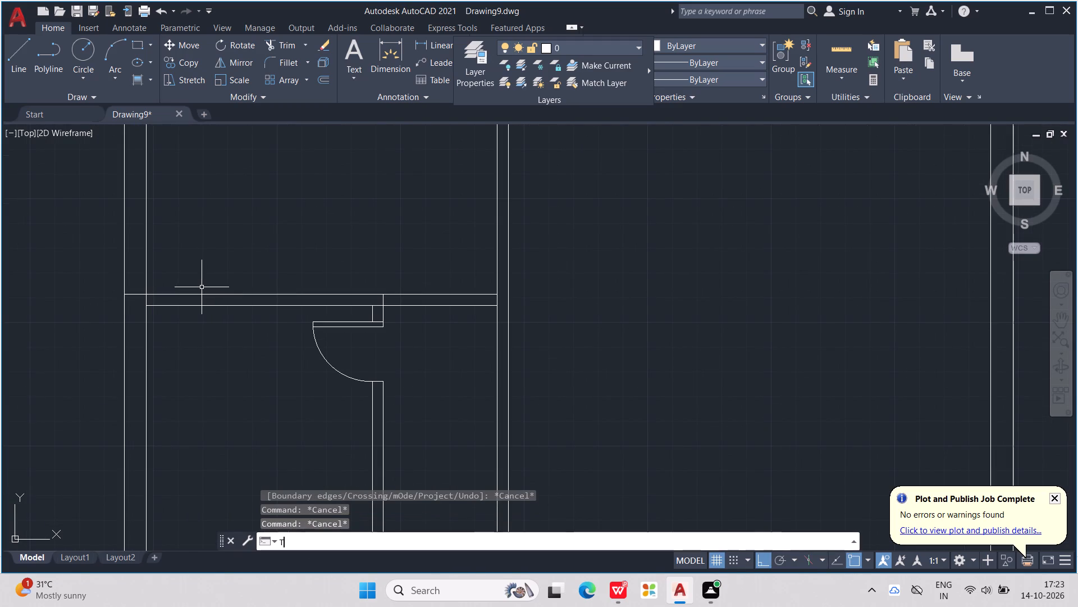
{"action": "key", "text": "r"}
{"action": "key", "text": "Return"}
{"action": "scroll", "coordinate": [99, 289], "scroll_direction": "up", "scroll_amount": 2}
{"action": "left_click_drag", "start_coordinate": [179, 289], "coordinate": [180, 291]}
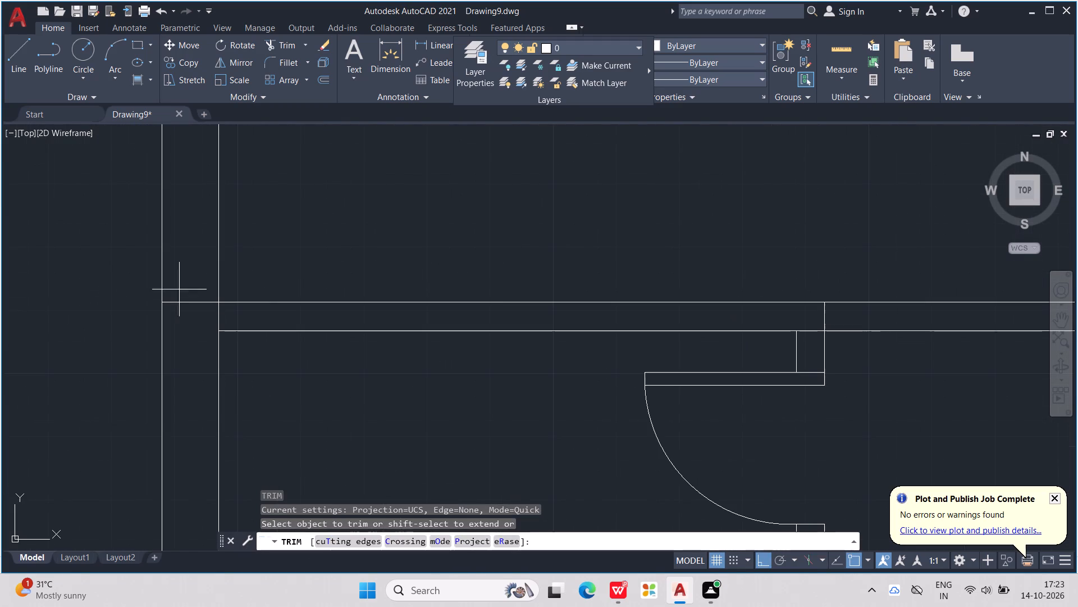
{"action": "left_click_drag", "start_coordinate": [180, 291], "coordinate": [187, 331]}
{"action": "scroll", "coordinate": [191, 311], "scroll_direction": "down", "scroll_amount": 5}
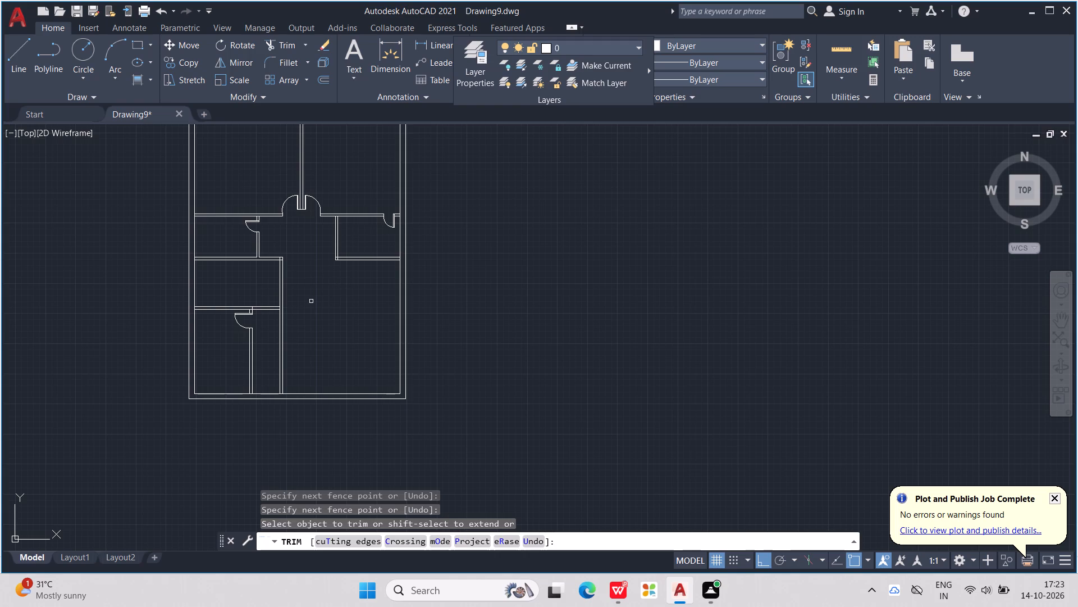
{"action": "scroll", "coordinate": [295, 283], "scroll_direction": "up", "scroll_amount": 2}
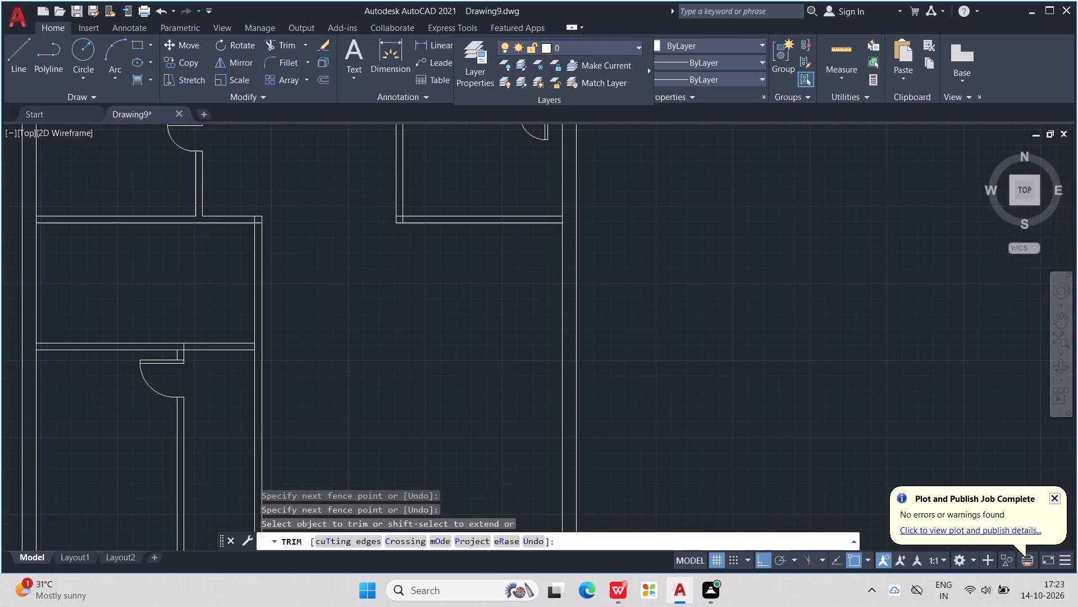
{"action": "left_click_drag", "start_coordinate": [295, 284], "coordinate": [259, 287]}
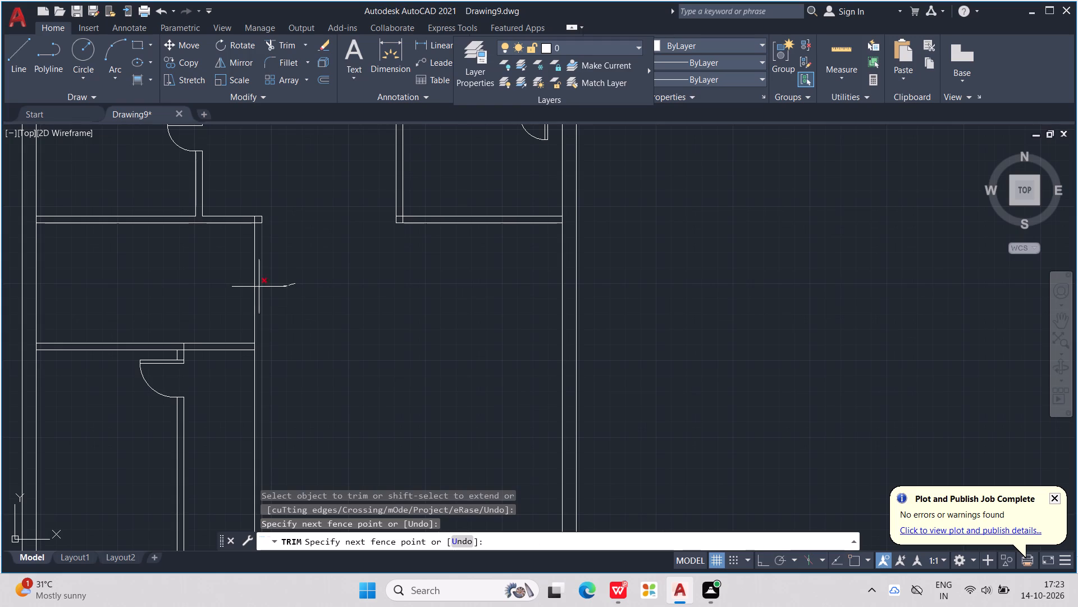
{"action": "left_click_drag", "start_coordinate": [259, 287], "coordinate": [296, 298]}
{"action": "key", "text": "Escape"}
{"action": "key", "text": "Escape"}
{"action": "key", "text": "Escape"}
Extend both lines of the lower-left room's top partition to the outer line of the vertical partition.
{"action": "type", "text": "EX"}
{"action": "key", "text": "Return"}
{"action": "left_click_drag", "start_coordinate": [217, 311], "coordinate": [232, 352]}
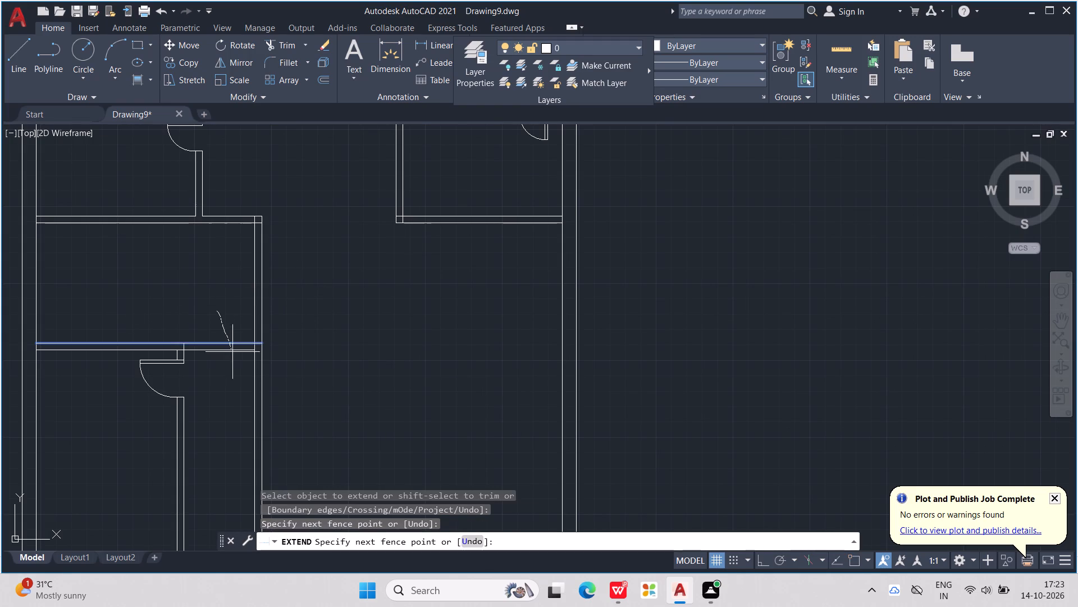
{"action": "left_click_drag", "start_coordinate": [232, 352], "coordinate": [240, 369]}
{"action": "key", "text": "Escape"}
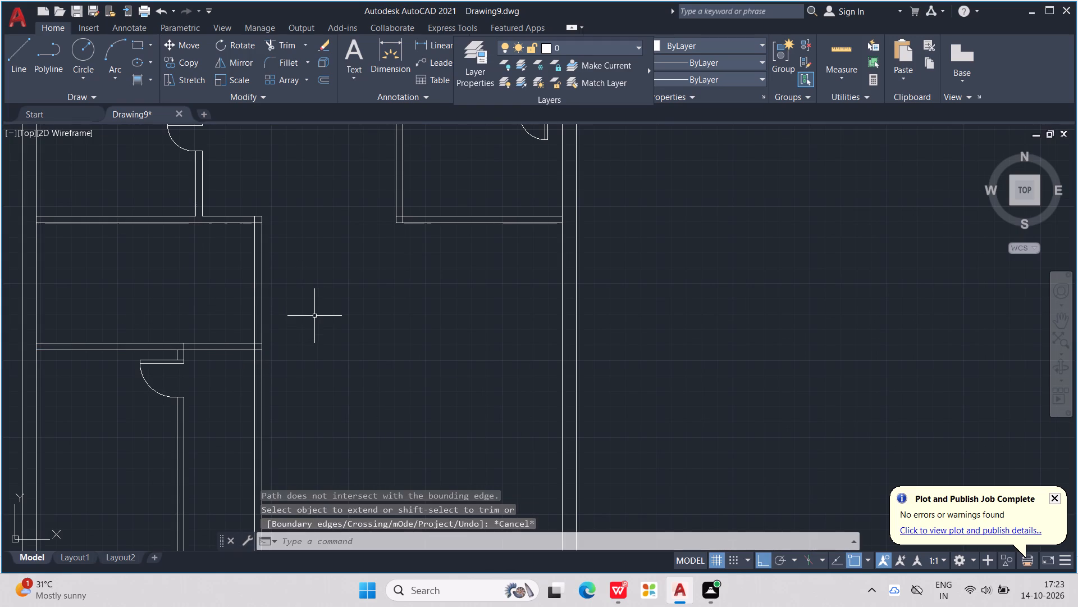
{"action": "key", "text": "Escape"}
{"action": "key", "text": "Escape"}
{"action": "key", "text": "Escape"}
{"action": "key", "text": "Escape"}
{"action": "key", "text": "Escape"}
{"action": "key", "text": "Escape"}
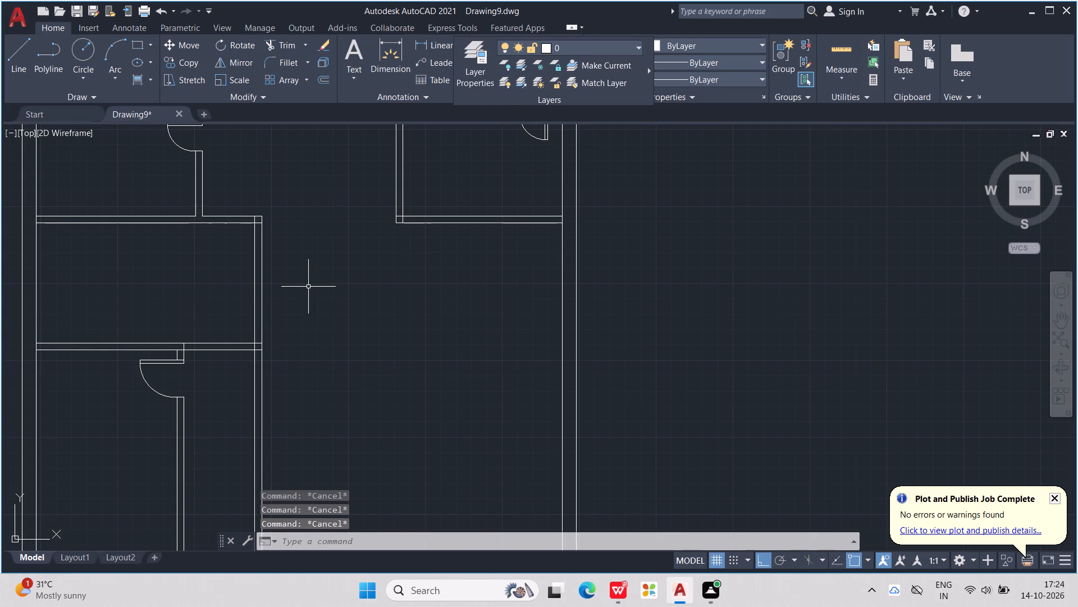
Trim the vertical partition's lines between the two horizontal partitions, plus its inner-line remnant inside the upper one's end.
{"action": "type", "text": "TR"}
{"action": "key", "text": "Return"}
{"action": "left_click_drag", "start_coordinate": [312, 269], "coordinate": [237, 269]}
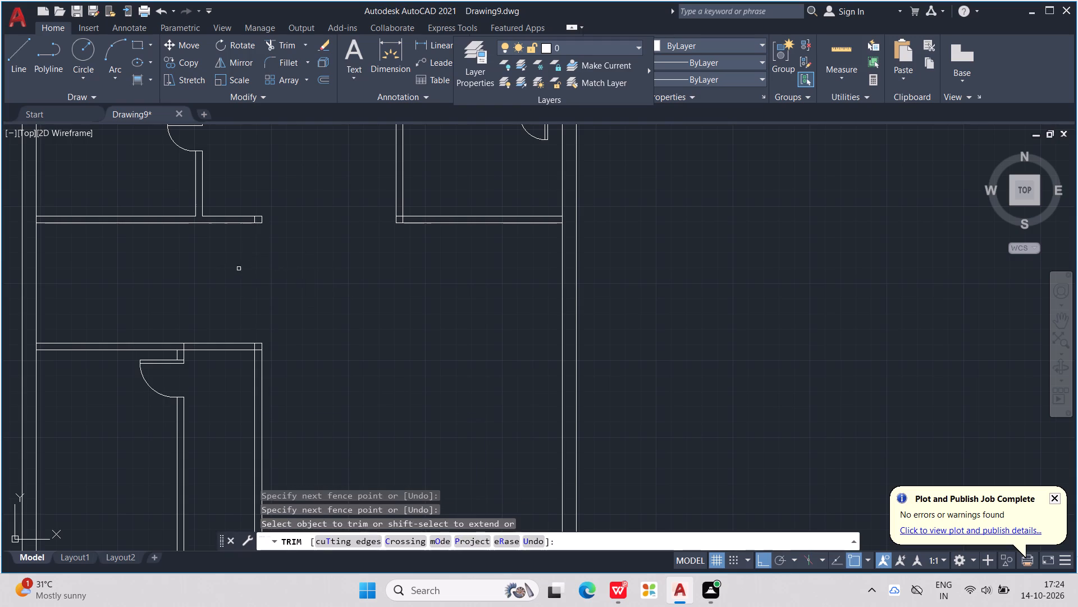
{"action": "scroll", "coordinate": [253, 247], "scroll_direction": "up", "scroll_amount": 3}
{"action": "left_click", "coordinate": [251, 158]}
{"action": "left_click", "coordinate": [225, 158]}
{"action": "scroll", "coordinate": [226, 157], "scroll_direction": "down", "scroll_amount": 3}
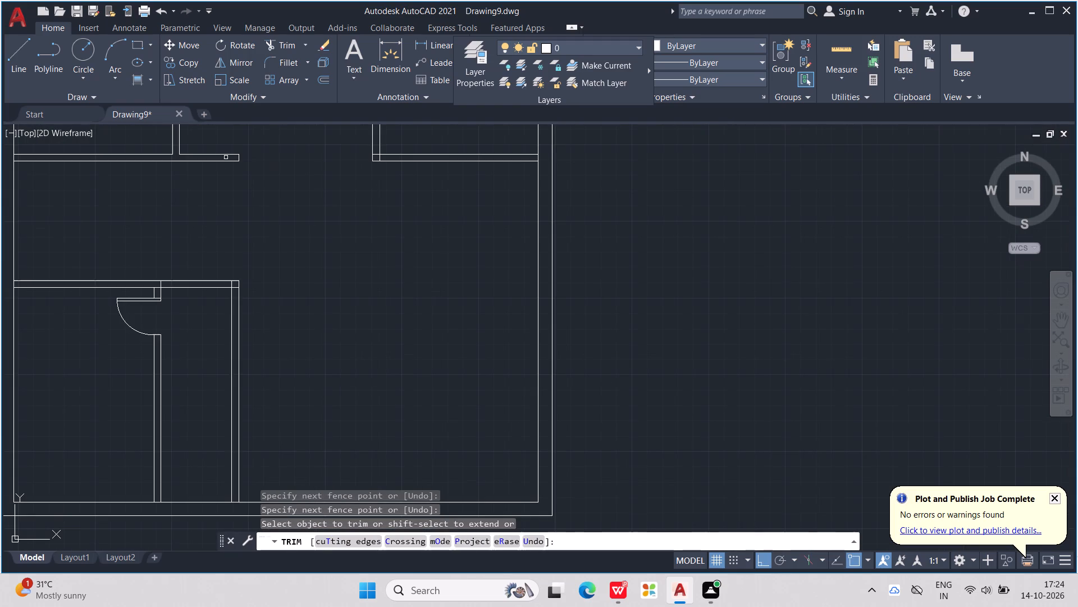
Trim the inner-line remnant inside the end of the lower-left room's top partition and the vertical partition below it.
{"action": "scroll", "coordinate": [245, 289], "scroll_direction": "up", "scroll_amount": 2}
{"action": "left_click", "coordinate": [207, 276]}
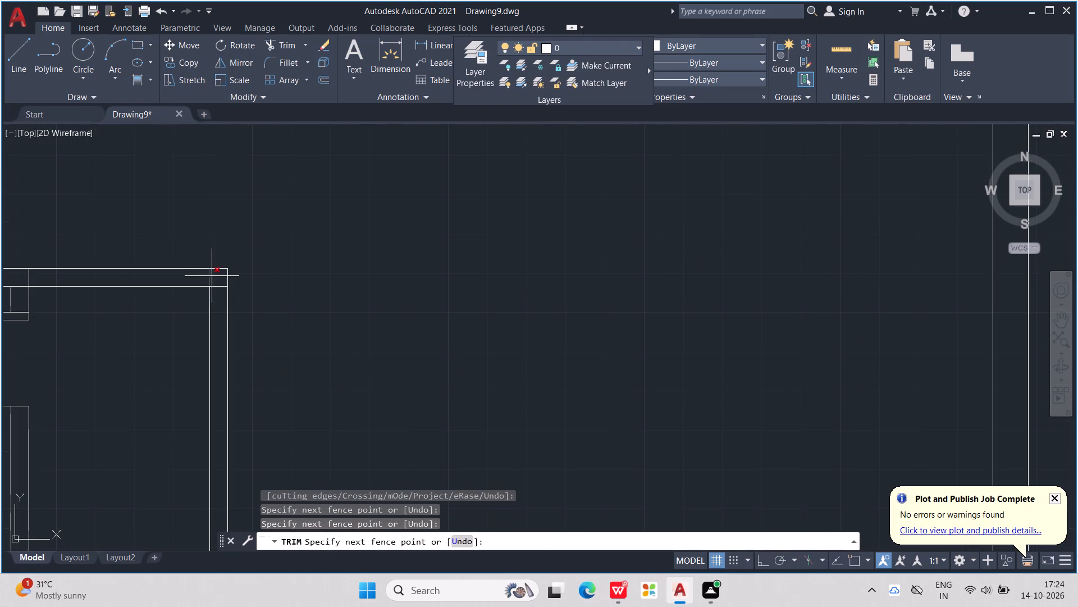
{"action": "scroll", "coordinate": [216, 270], "scroll_direction": "down", "scroll_amount": 1}
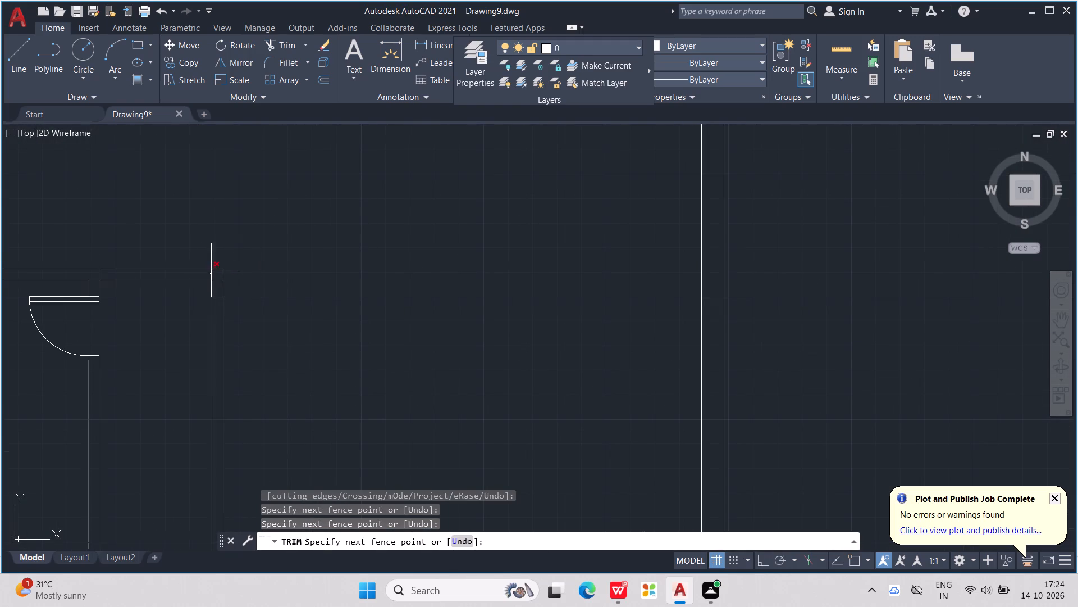
{"action": "left_click", "coordinate": [214, 275]}
{"action": "scroll", "coordinate": [214, 274], "scroll_direction": "down", "scroll_amount": 2}
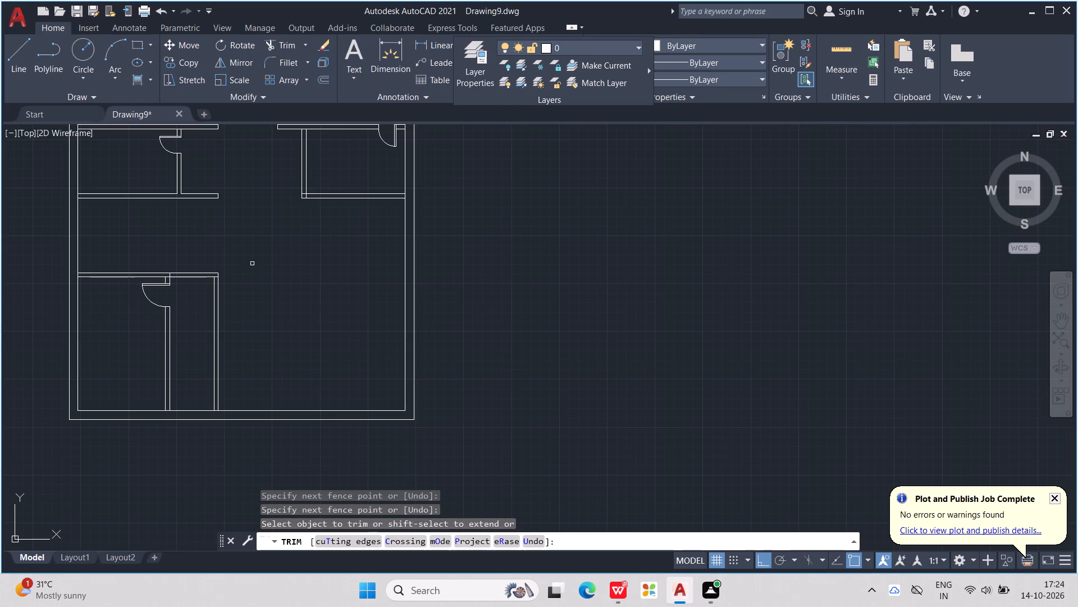
{"action": "left_click_drag", "start_coordinate": [223, 310], "coordinate": [201, 323]}
Trim the overlapping lines where the lower-left room's door partition meets its top partition and the bottom outer wall.
{"action": "scroll", "coordinate": [168, 292], "scroll_direction": "up", "scroll_amount": 4}
{"action": "left_click_drag", "start_coordinate": [168, 253], "coordinate": [166, 255]}
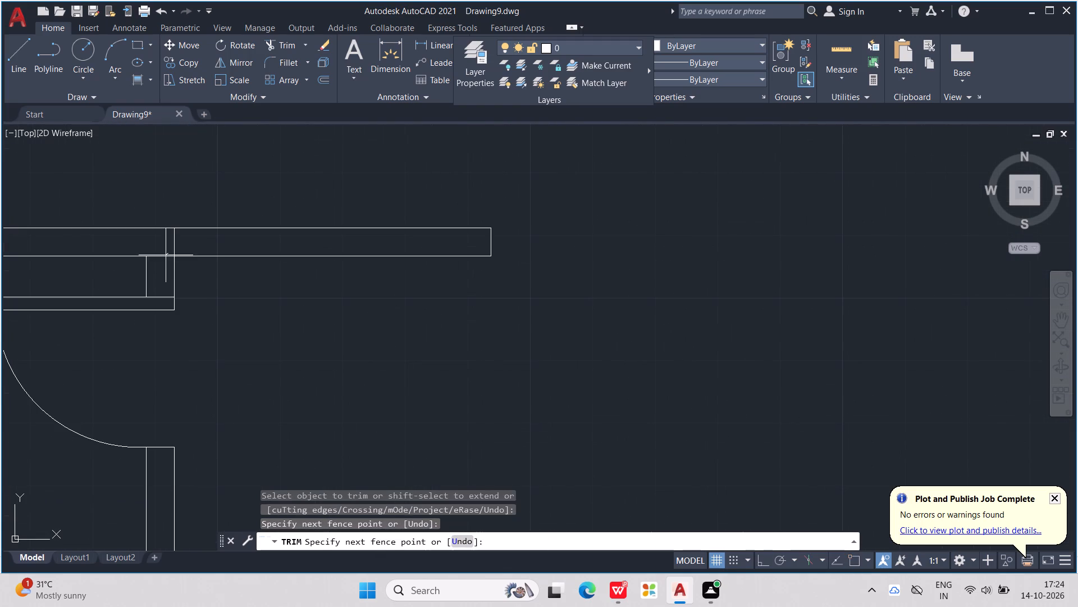
{"action": "left_click_drag", "start_coordinate": [166, 255], "coordinate": [162, 260]}
{"action": "left_click", "coordinate": [174, 248]}
{"action": "left_click_drag", "start_coordinate": [171, 247], "coordinate": [165, 267]}
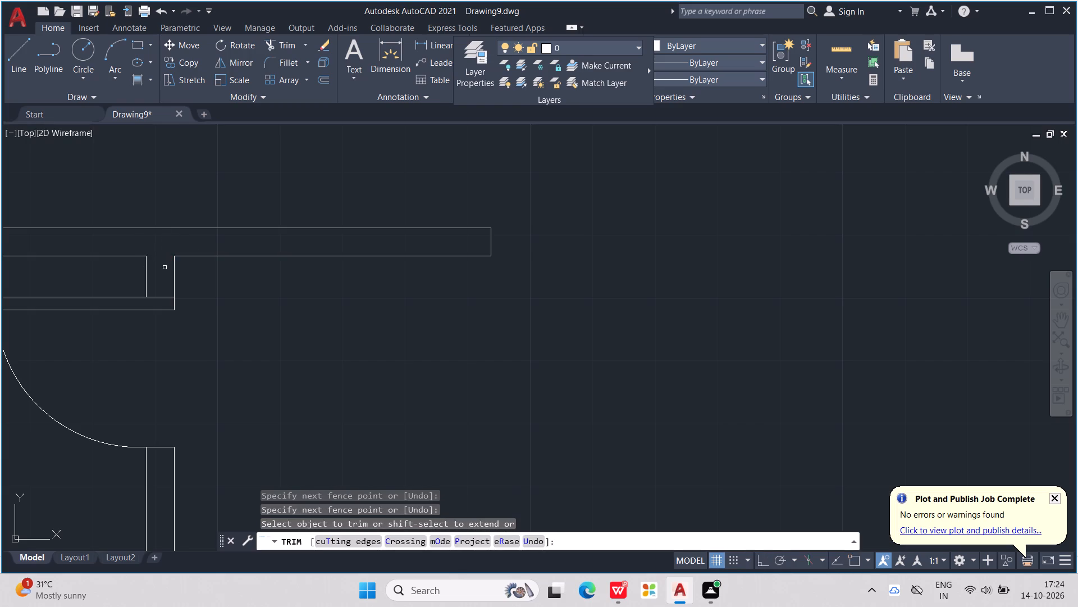
{"action": "scroll", "coordinate": [165, 268], "scroll_direction": "down", "scroll_amount": 3}
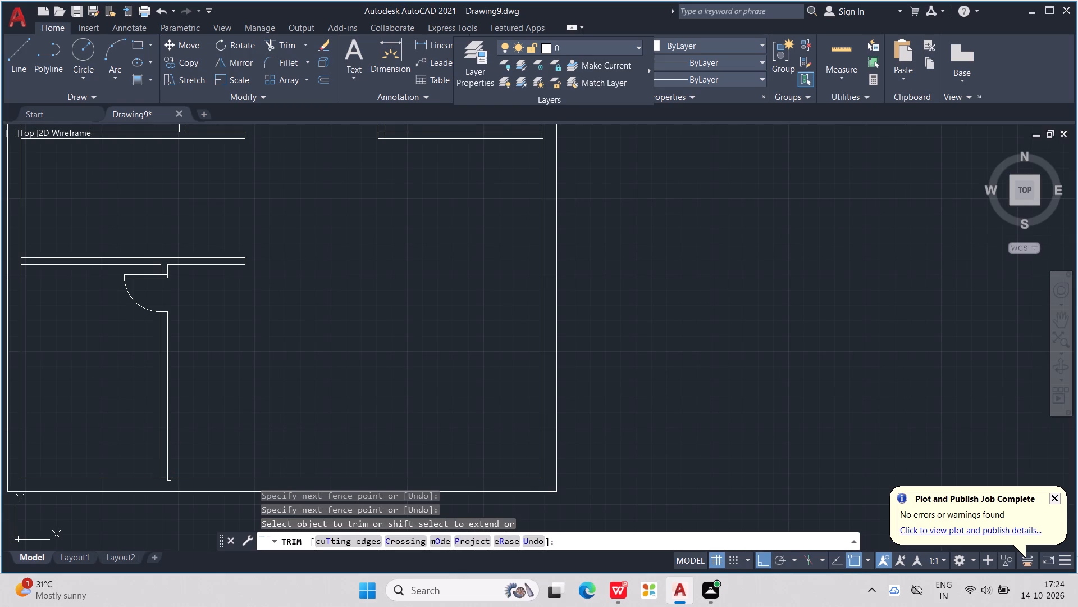
{"action": "scroll", "coordinate": [161, 480], "scroll_direction": "up", "scroll_amount": 2}
{"action": "left_click", "coordinate": [162, 477]}
{"action": "scroll", "coordinate": [165, 469], "scroll_direction": "down", "scroll_amount": 6}
Trim the right outer wall's inner line at the right side room's bottom partition and the overlapping lines at that room's lower-left corner.
{"action": "scroll", "coordinate": [266, 377], "scroll_direction": "up", "scroll_amount": 2}
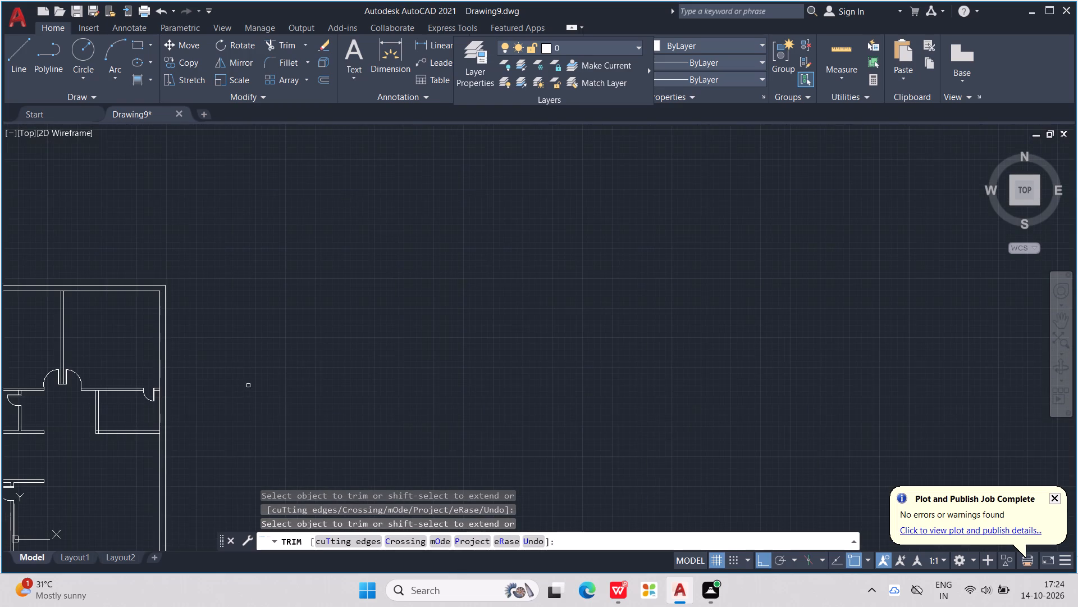
{"action": "scroll", "coordinate": [172, 427], "scroll_direction": "up", "scroll_amount": 2}
{"action": "middle_click_drag", "start_coordinate": [166, 430], "coordinate": [252, 380]}
{"action": "scroll", "coordinate": [238, 388], "scroll_direction": "up", "scroll_amount": 2}
{"action": "left_click_drag", "start_coordinate": [221, 393], "coordinate": [211, 397]}
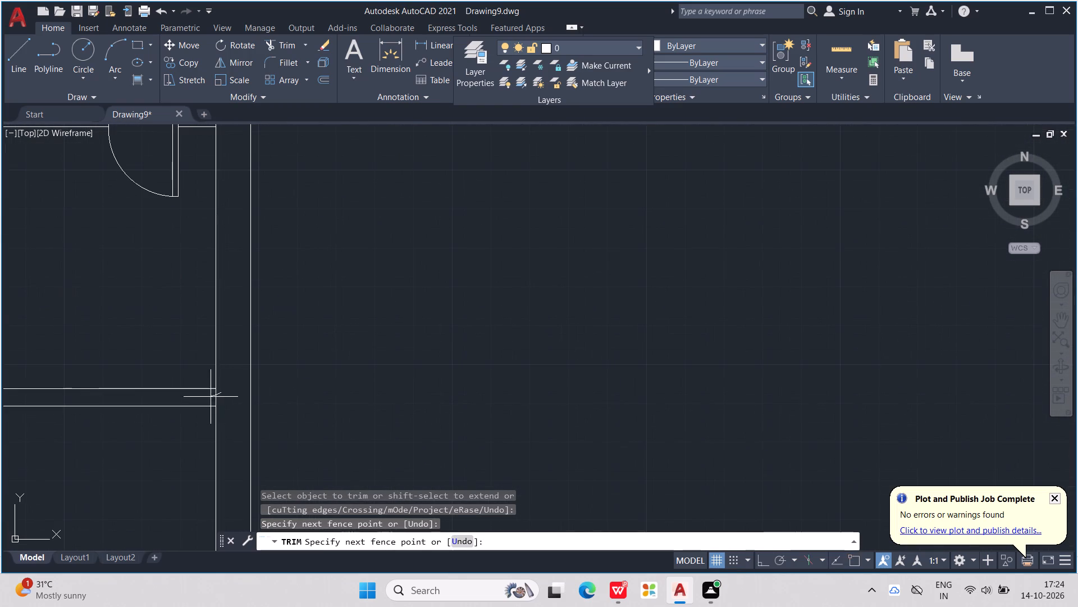
{"action": "left_click_drag", "start_coordinate": [211, 397], "coordinate": [208, 397]}
{"action": "scroll", "coordinate": [208, 396], "scroll_direction": "down", "scroll_amount": 3}
{"action": "middle_click_drag", "start_coordinate": [212, 393], "coordinate": [262, 387]}
{"action": "scroll", "coordinate": [154, 395], "scroll_direction": "up", "scroll_amount": 4}
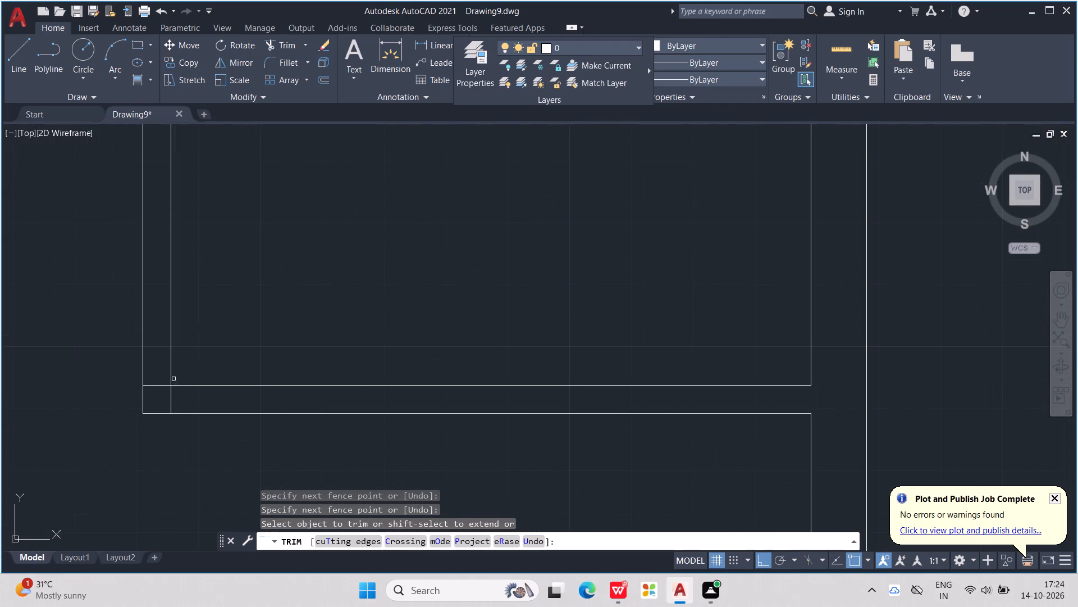
{"action": "left_click_drag", "start_coordinate": [158, 375], "coordinate": [183, 407]}
Trim the right outer wall's inner line between the lines of the right side room's top partition, beside the door.
{"action": "scroll", "coordinate": [185, 398], "scroll_direction": "down", "scroll_amount": 5}
{"action": "scroll", "coordinate": [286, 348], "scroll_direction": "up", "scroll_amount": 2}
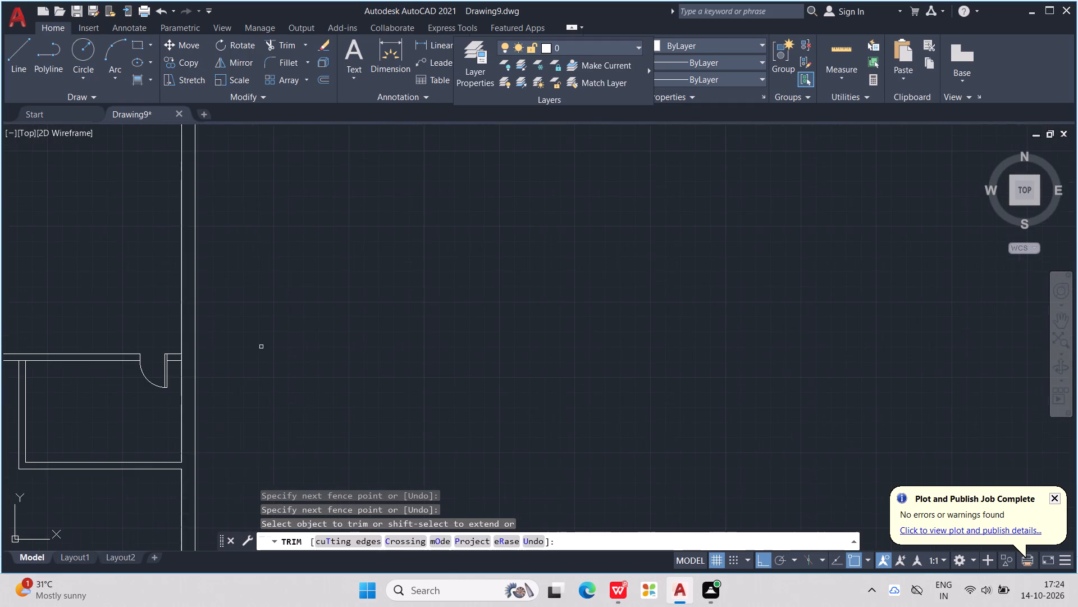
{"action": "scroll", "coordinate": [175, 359], "scroll_direction": "up", "scroll_amount": 2}
{"action": "left_click_drag", "start_coordinate": [177, 359], "coordinate": [199, 354]}
Trim the top outer wall's inner line between the two lines of the central vertical partition.
{"action": "scroll", "coordinate": [199, 354], "scroll_direction": "down", "scroll_amount": 3}
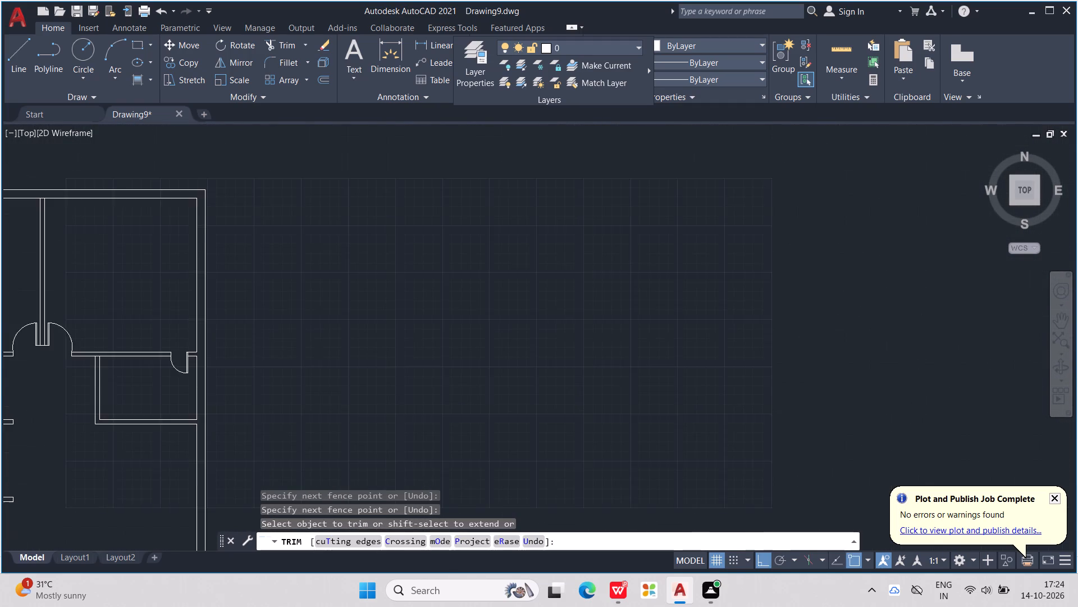
{"action": "scroll", "coordinate": [199, 354], "scroll_direction": "down", "scroll_amount": 2}
{"action": "scroll", "coordinate": [136, 354], "scroll_direction": "up", "scroll_amount": 3}
{"action": "middle_click_drag", "start_coordinate": [140, 339], "coordinate": [152, 391]}
{"action": "scroll", "coordinate": [140, 341], "scroll_direction": "down", "scroll_amount": 1}
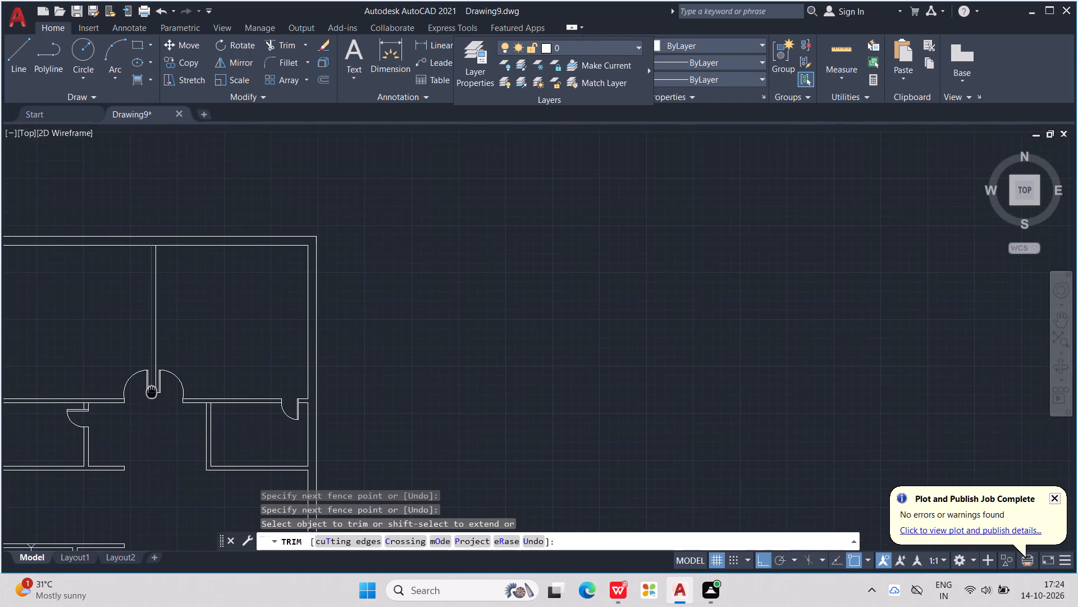
{"action": "middle_click_drag", "start_coordinate": [152, 391], "coordinate": [152, 391]}
{"action": "scroll", "coordinate": [176, 218], "scroll_direction": "up", "scroll_amount": 4}
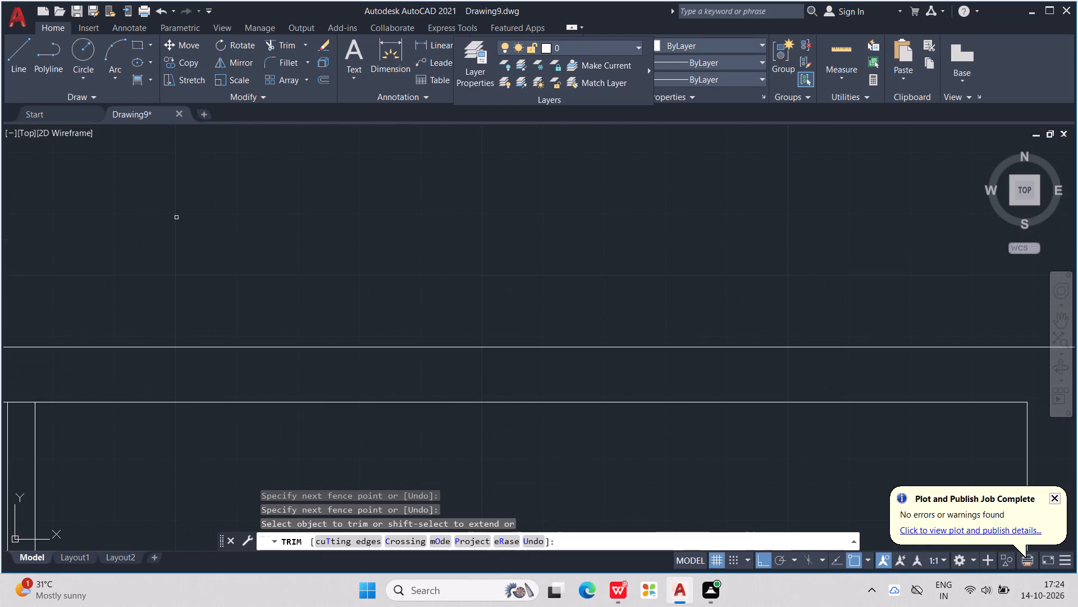
{"action": "middle_click_drag", "start_coordinate": [153, 265], "coordinate": [302, 226]}
{"action": "left_click_drag", "start_coordinate": [168, 360], "coordinate": [168, 370]}
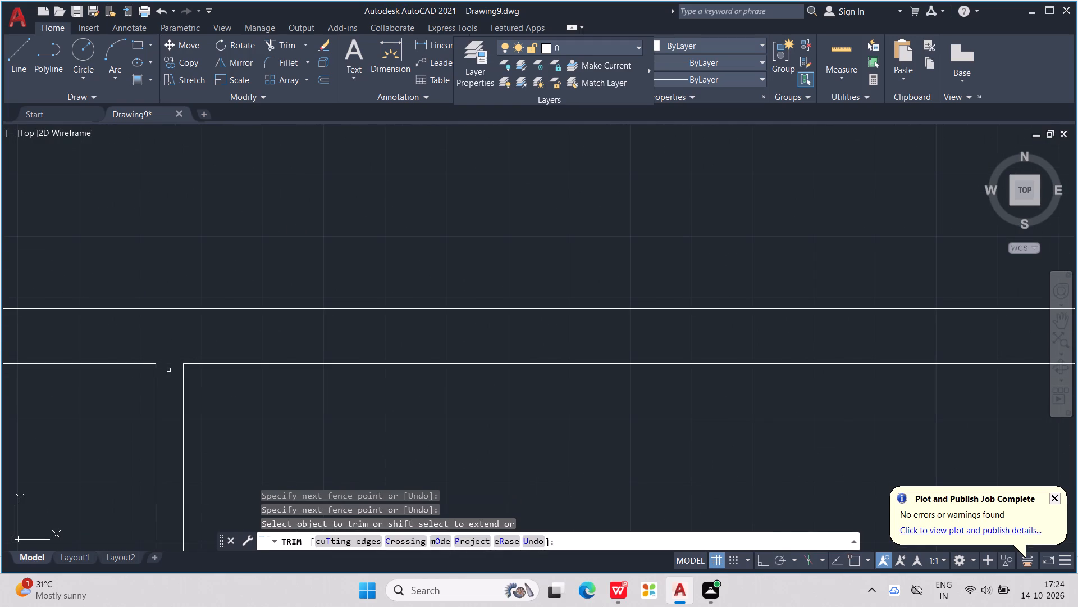
Trim the left outer wall's inner line between the lines of the left side room's top partition.
{"action": "scroll", "coordinate": [179, 364], "scroll_direction": "down", "scroll_amount": 6}
{"action": "middle_click_drag", "start_coordinate": [323, 354], "coordinate": [390, 252]}
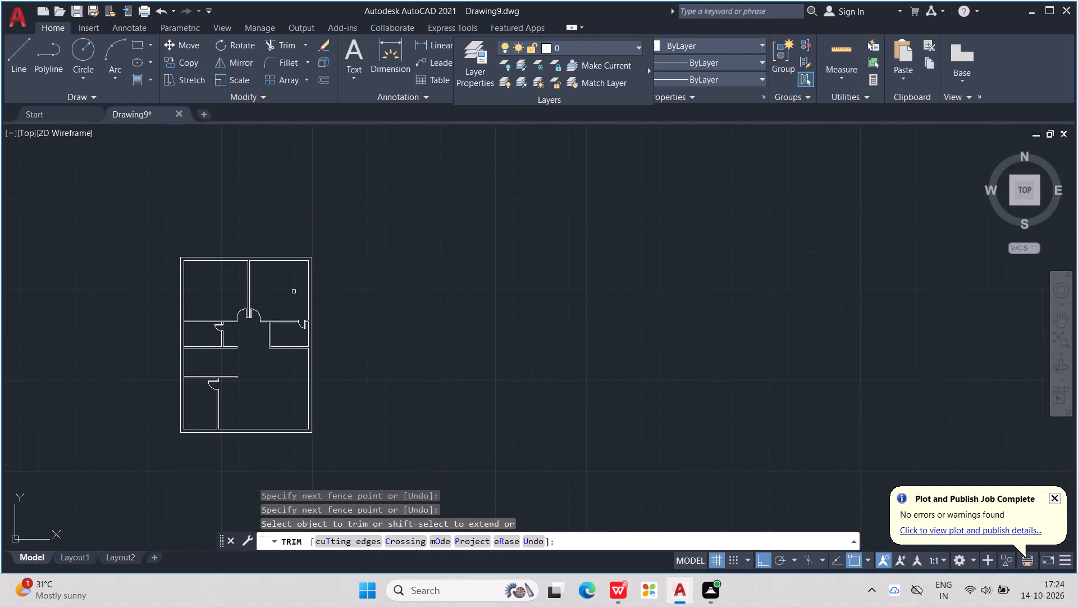
{"action": "scroll", "coordinate": [163, 330], "scroll_direction": "up", "scroll_amount": 1}
{"action": "scroll", "coordinate": [213, 298], "scroll_direction": "up", "scroll_amount": 2}
{"action": "scroll", "coordinate": [190, 354], "scroll_direction": "up", "scroll_amount": 2}
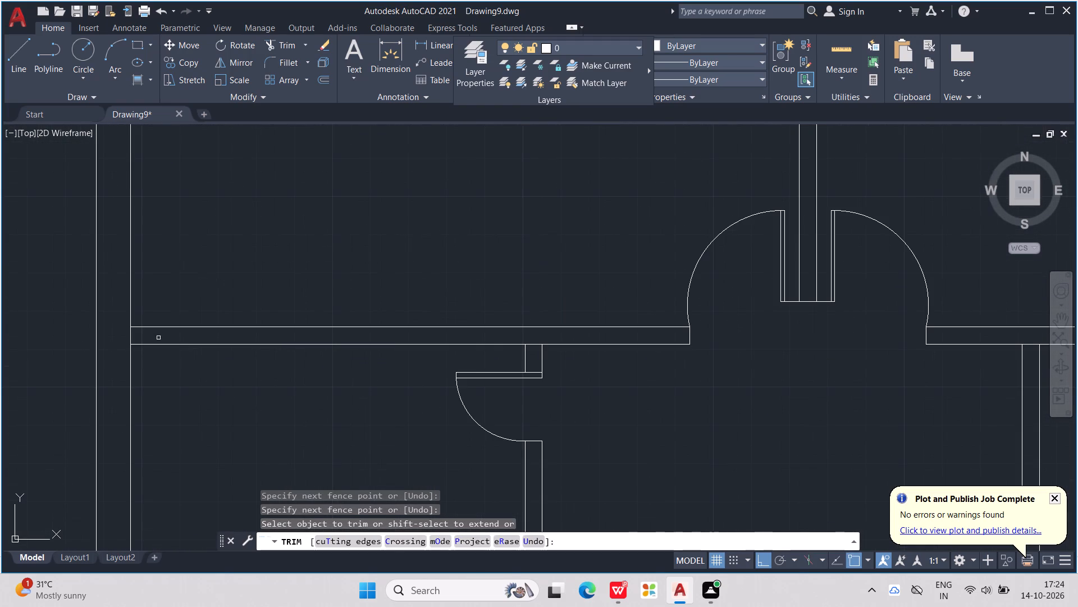
{"action": "left_click_drag", "start_coordinate": [147, 338], "coordinate": [133, 337]}
{"action": "left_click_drag", "start_coordinate": [117, 331], "coordinate": [146, 339]}
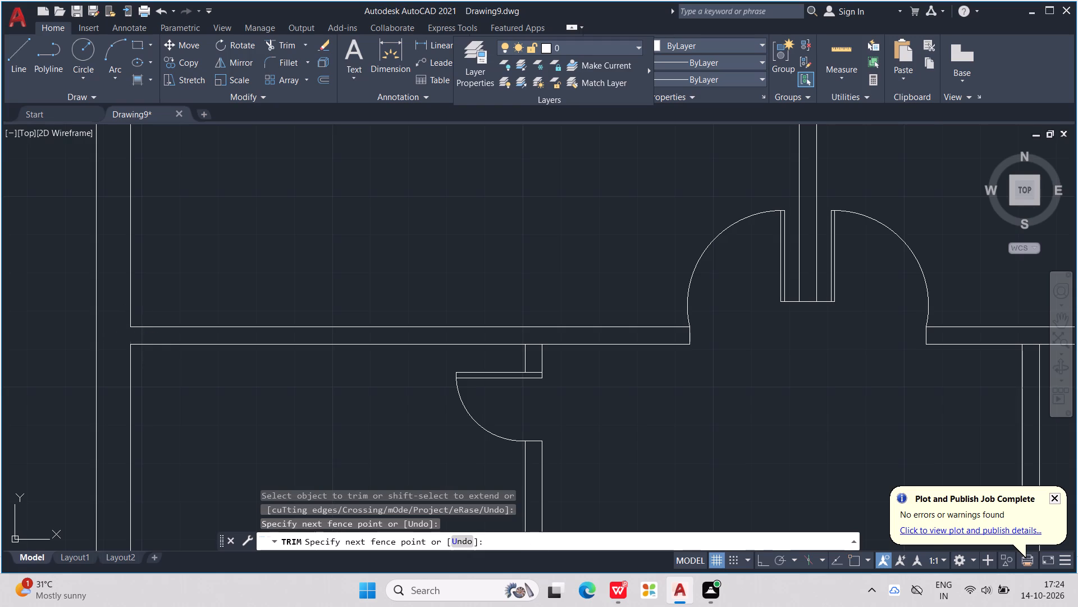
Trim the left outer wall's inner line at the left side room's bottom partition and at the lower-left room's top partition.
{"action": "scroll", "coordinate": [153, 335], "scroll_direction": "down", "scroll_amount": 3}
{"action": "scroll", "coordinate": [126, 401], "scroll_direction": "up", "scroll_amount": 2}
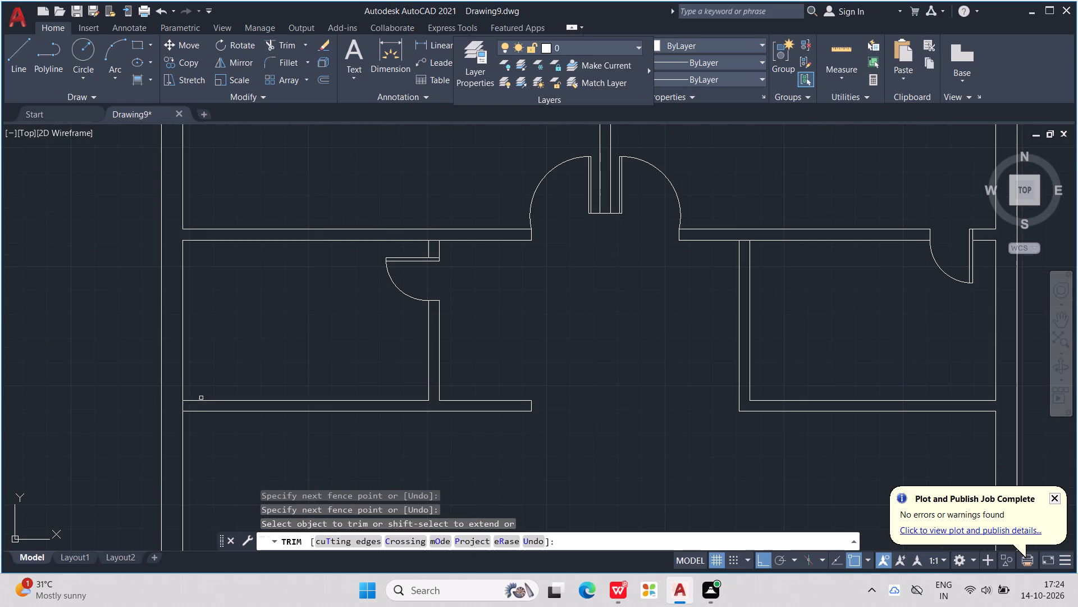
{"action": "left_click_drag", "start_coordinate": [193, 404], "coordinate": [179, 407]}
{"action": "middle_click_drag", "start_coordinate": [203, 375], "coordinate": [220, 259]}
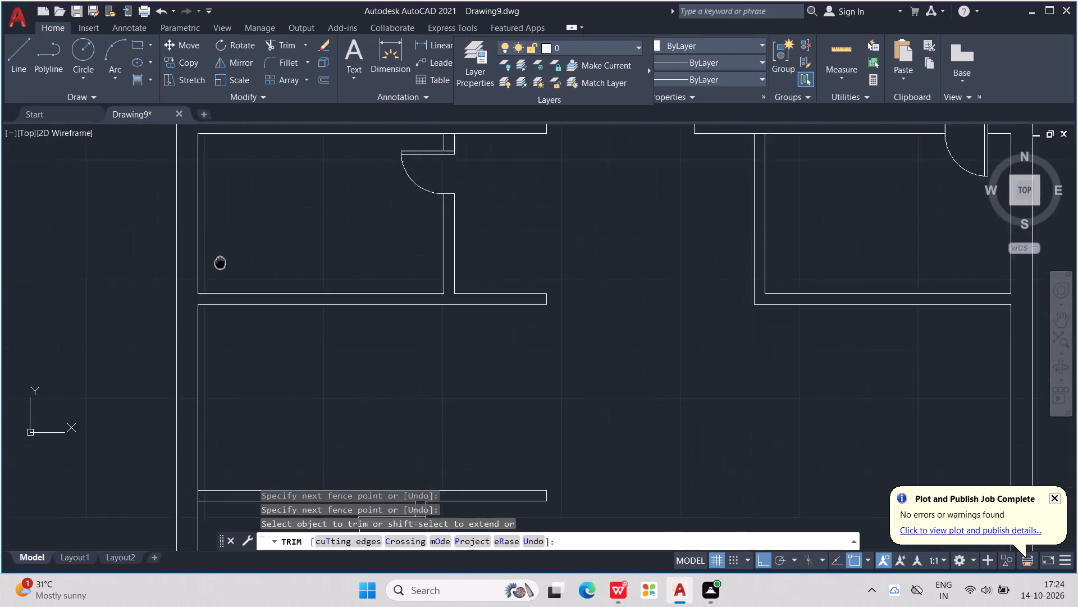
{"action": "middle_click_drag", "start_coordinate": [220, 259], "coordinate": [242, 103]}
{"action": "scroll", "coordinate": [221, 338], "scroll_direction": "up", "scroll_amount": 2}
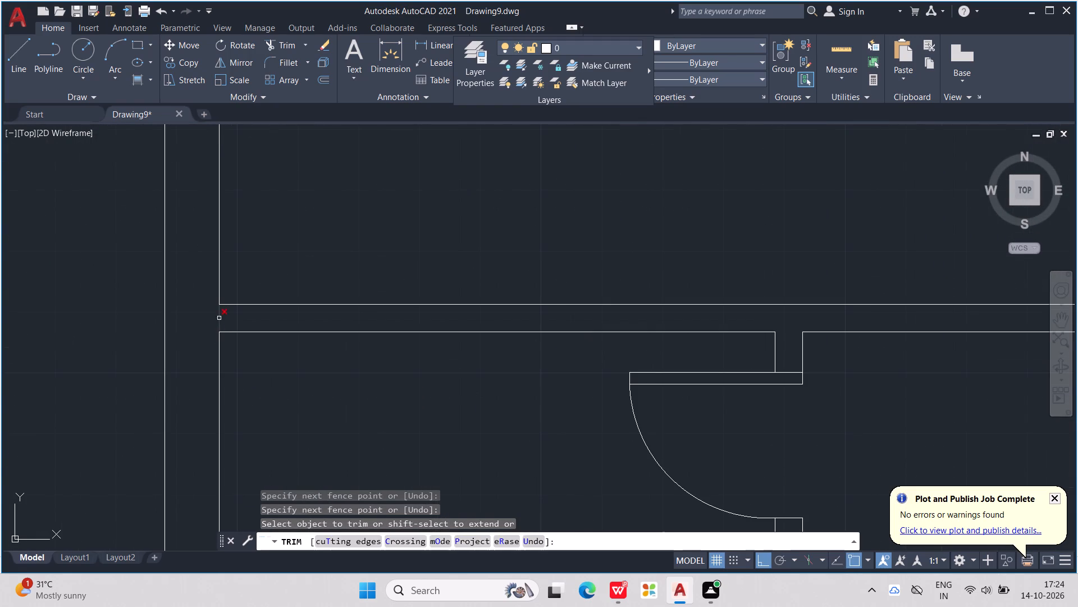
{"action": "left_click", "coordinate": [219, 318]}
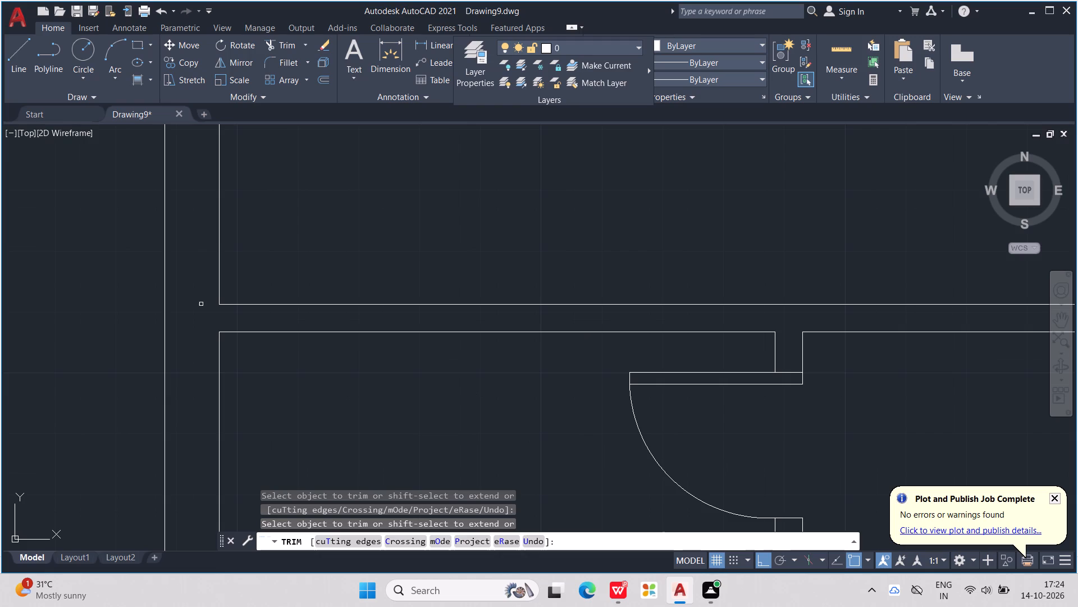
{"action": "scroll", "coordinate": [228, 320], "scroll_direction": "down", "scroll_amount": 4}
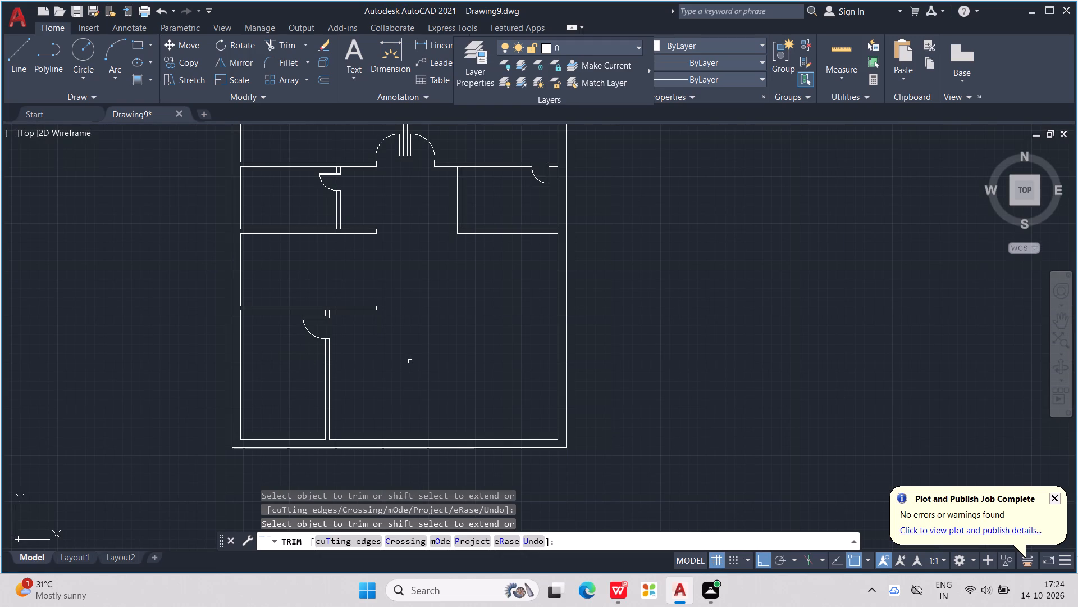
{"action": "middle_click_drag", "start_coordinate": [404, 343], "coordinate": [344, 341]}
{"action": "key", "text": "Escape"}
{"action": "key", "text": "Escape"}
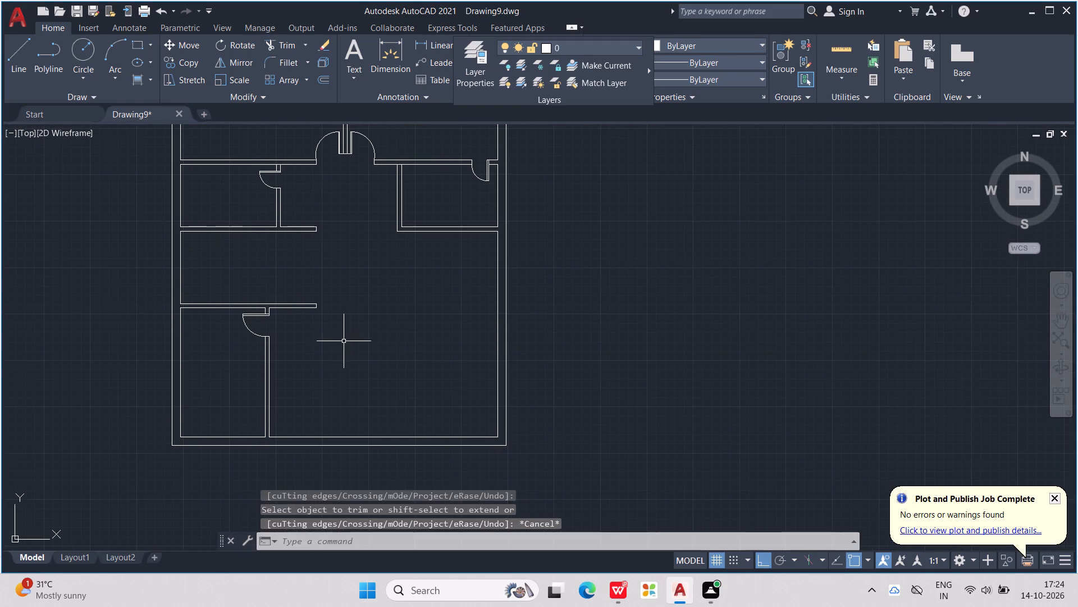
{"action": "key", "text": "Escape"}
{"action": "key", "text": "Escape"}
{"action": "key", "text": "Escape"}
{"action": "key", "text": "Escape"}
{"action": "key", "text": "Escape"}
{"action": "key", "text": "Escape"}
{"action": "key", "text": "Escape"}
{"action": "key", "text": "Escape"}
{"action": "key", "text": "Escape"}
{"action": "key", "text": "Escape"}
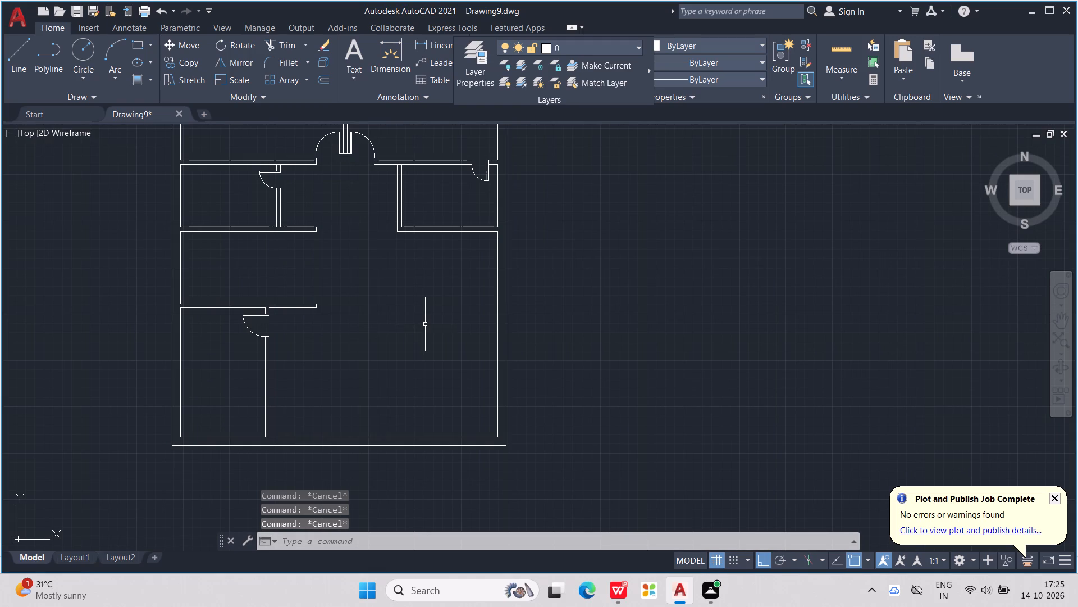
Offset the right outer wall's inner line below the right side room 11'0" inward.
{"action": "type", "text": "OFF"}
{"action": "key", "text": "Return"}
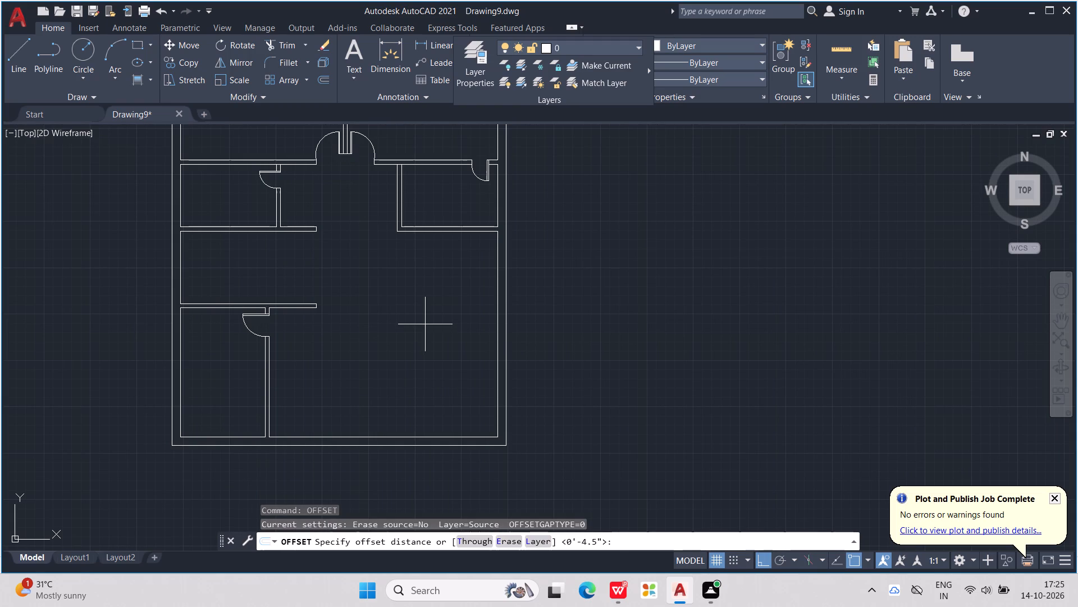
{"action": "type", "text": "11'"}
{"action": "key", "text": "0"}
{"action": "key", "text": "shift+quotedbl"}
{"action": "key", "text": "Return"}
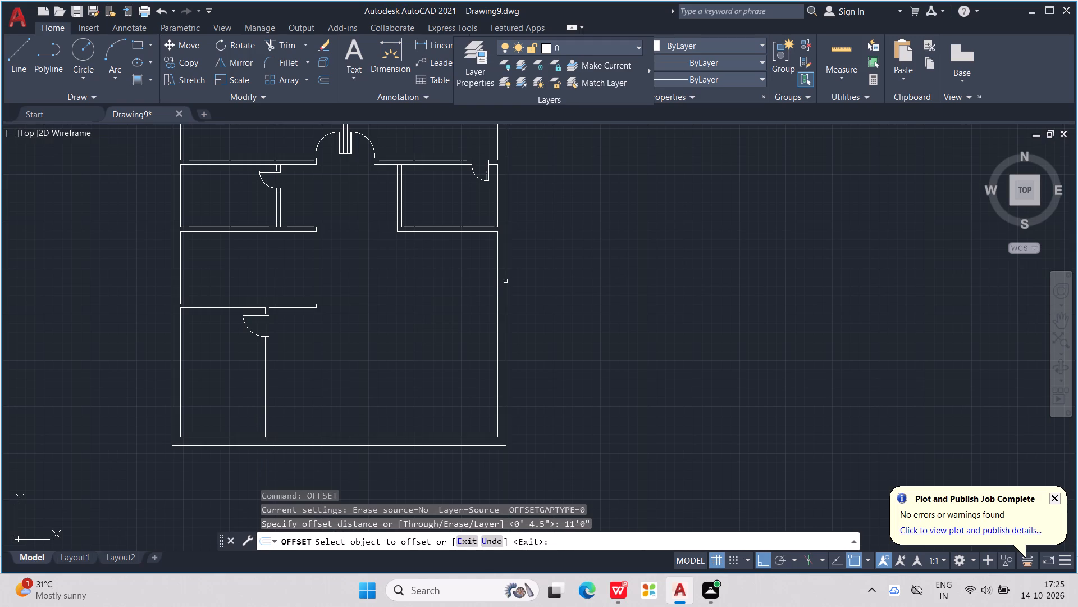
{"action": "left_click", "coordinate": [496, 283]}
{"action": "left_click", "coordinate": [435, 310]}
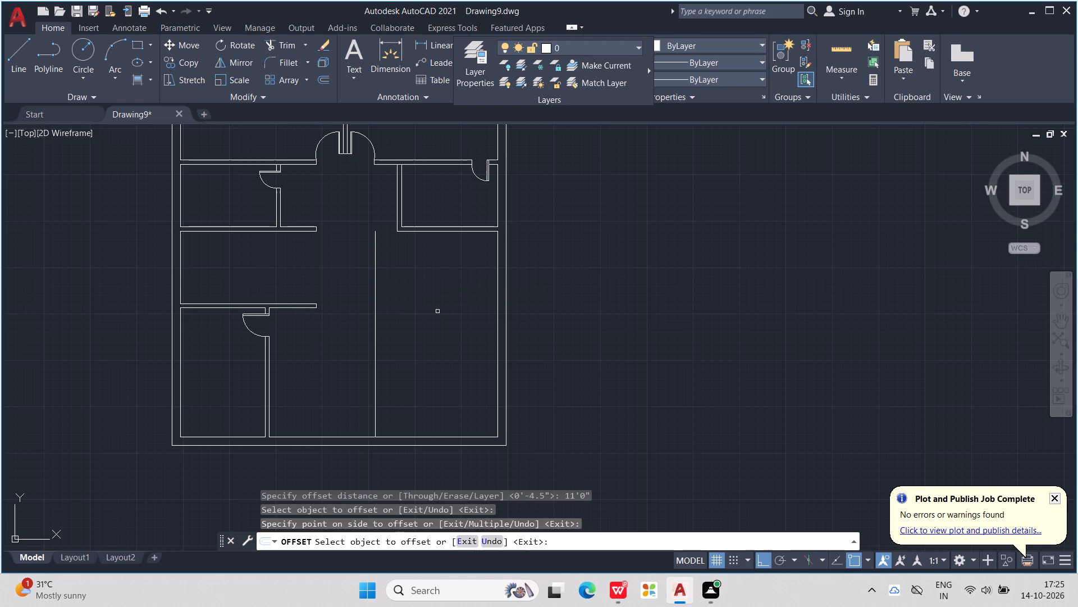
{"action": "key", "text": "Escape"}
{"action": "key", "text": "Escape"}
{"action": "key", "text": "Escape"}
{"action": "key", "text": "Escape"}
{"action": "key", "text": "Escape"}
{"action": "key", "text": "Escape"}
{"action": "key", "text": "Escape"}
{"action": "key", "text": "Escape"}
{"action": "key", "text": "Escape"}
{"action": "key", "text": "Escape"}
{"action": "key", "text": "Escape"}
{"action": "key", "text": "Escape"}
Offset the new vertical line 4.5" toward the right outer wall to form a partition.
{"action": "type", "text": "OFF"}
{"action": "key", "text": "Return"}
{"action": "type", "text": "4.5\""}
{"action": "key", "text": "Return"}
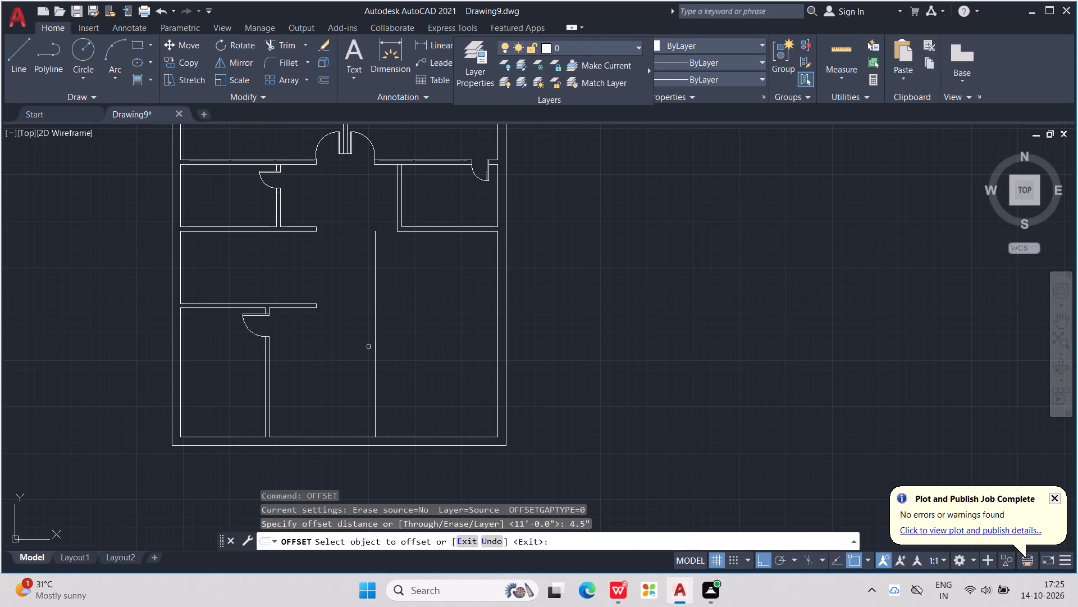
{"action": "left_click", "coordinate": [375, 346]}
{"action": "left_click", "coordinate": [398, 351]}
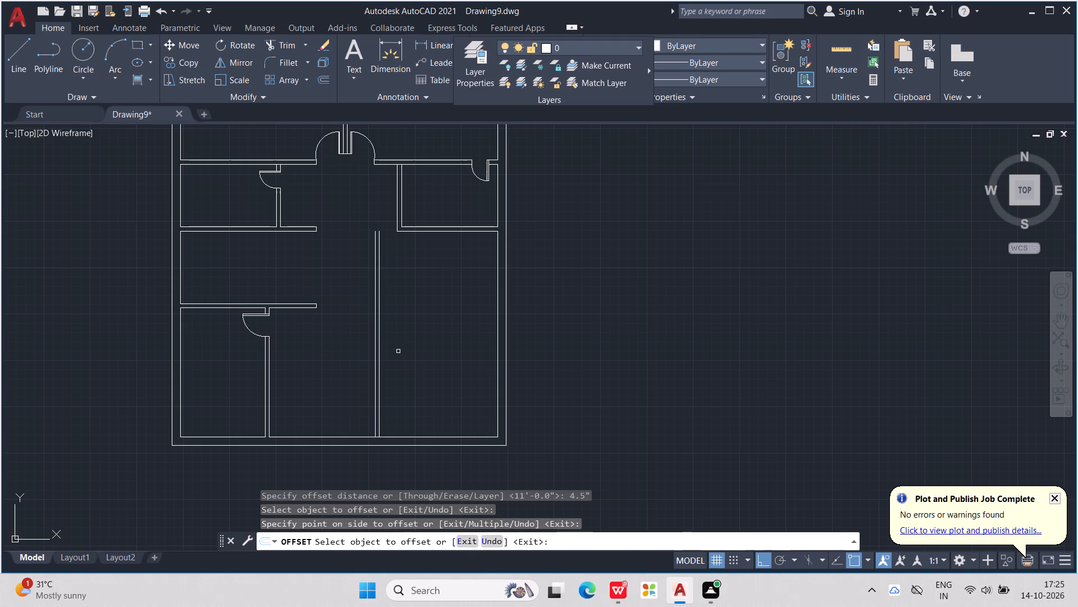
{"action": "key", "text": "Escape"}
{"action": "key", "text": "Escape"}
{"action": "key", "text": "Escape"}
{"action": "key", "text": "Escape"}
{"action": "key", "text": "Escape"}
{"action": "key", "text": "Escape"}
{"action": "key", "text": "Escape"}
{"action": "key", "text": "Escape"}
{"action": "key", "text": "Escape"}
{"action": "key", "text": "Escape"}
{"action": "key", "text": "Escape"}
{"action": "key", "text": "Escape"}
{"action": "key", "text": "Escape"}
{"action": "key", "text": "Escape"}
{"action": "key", "text": "Escape"}
{"action": "key", "text": "Escape"}
{"action": "key", "text": "Escape"}
{"action": "key", "text": "Escape"}
{"action": "key", "text": "Escape"}
{"action": "key", "text": "Escape"}
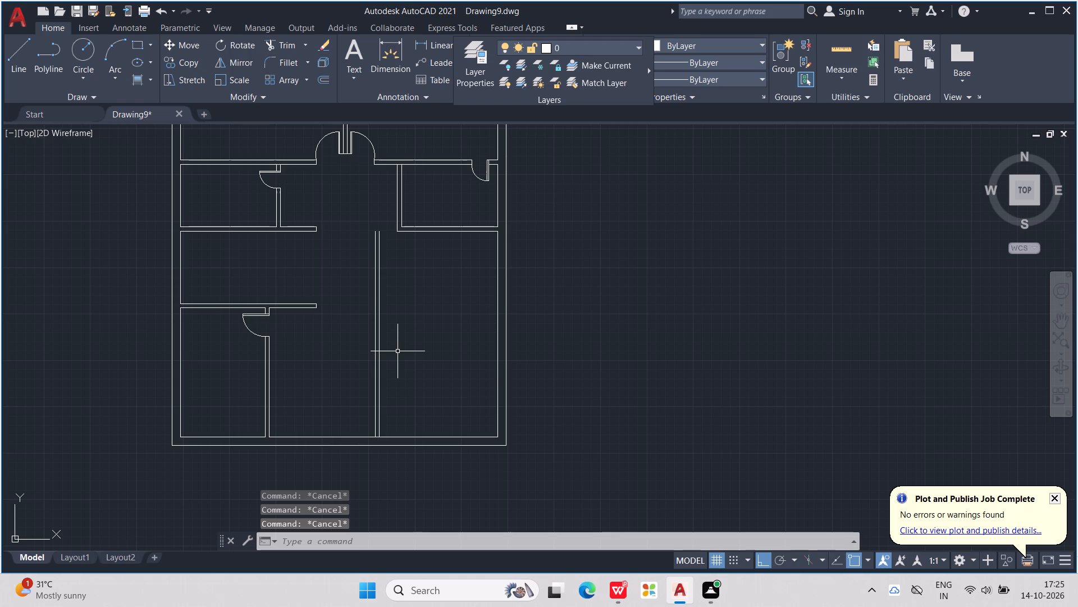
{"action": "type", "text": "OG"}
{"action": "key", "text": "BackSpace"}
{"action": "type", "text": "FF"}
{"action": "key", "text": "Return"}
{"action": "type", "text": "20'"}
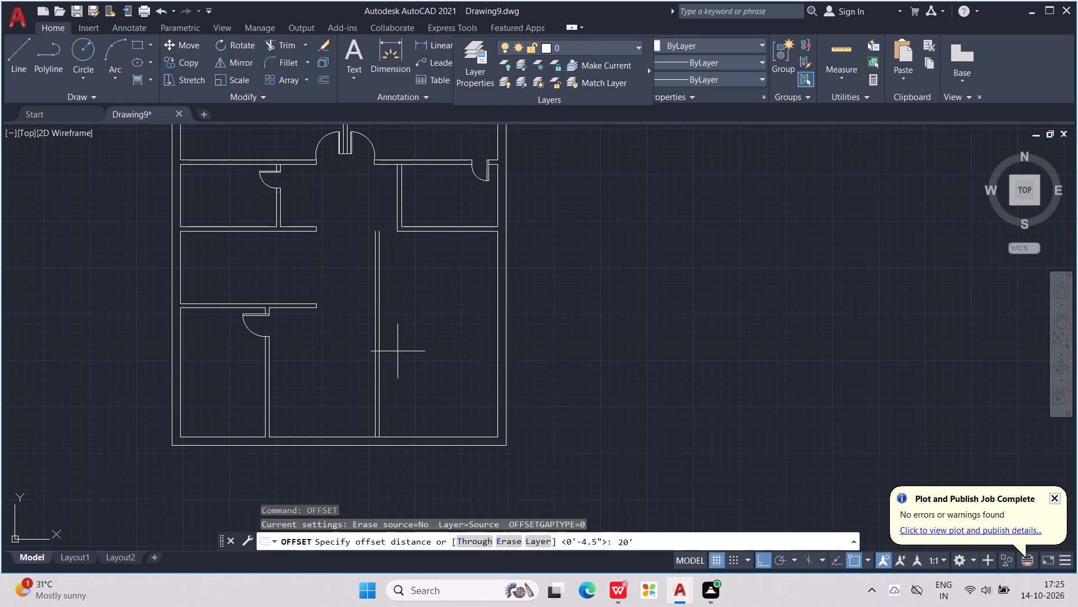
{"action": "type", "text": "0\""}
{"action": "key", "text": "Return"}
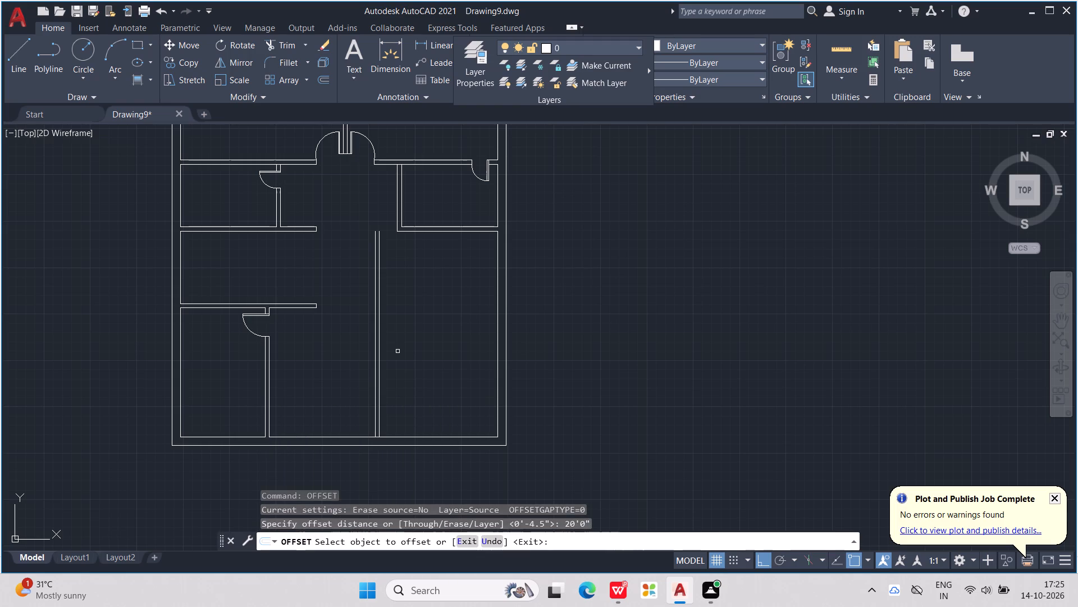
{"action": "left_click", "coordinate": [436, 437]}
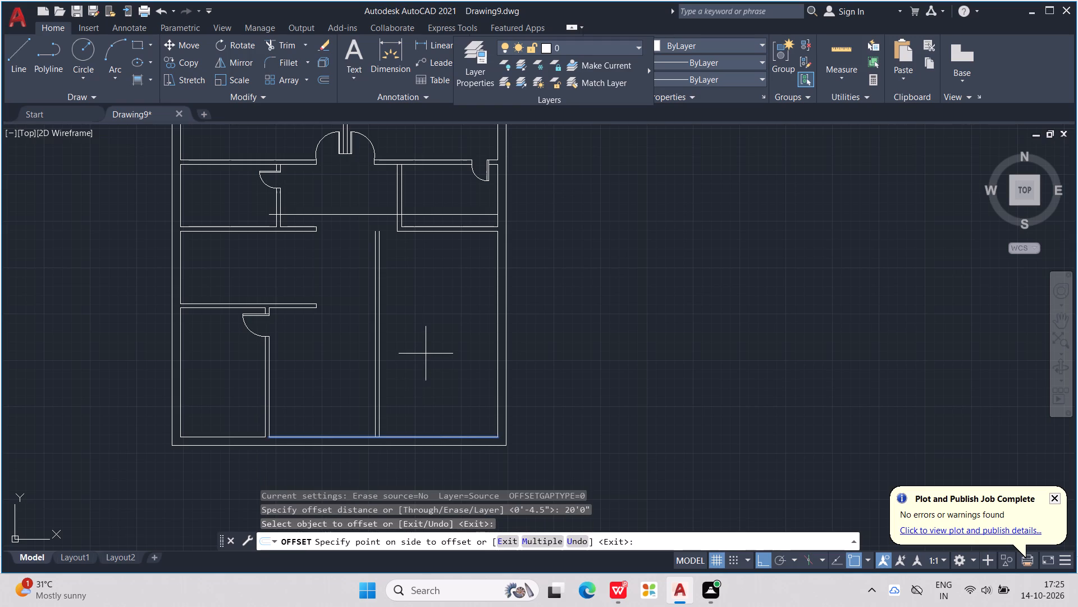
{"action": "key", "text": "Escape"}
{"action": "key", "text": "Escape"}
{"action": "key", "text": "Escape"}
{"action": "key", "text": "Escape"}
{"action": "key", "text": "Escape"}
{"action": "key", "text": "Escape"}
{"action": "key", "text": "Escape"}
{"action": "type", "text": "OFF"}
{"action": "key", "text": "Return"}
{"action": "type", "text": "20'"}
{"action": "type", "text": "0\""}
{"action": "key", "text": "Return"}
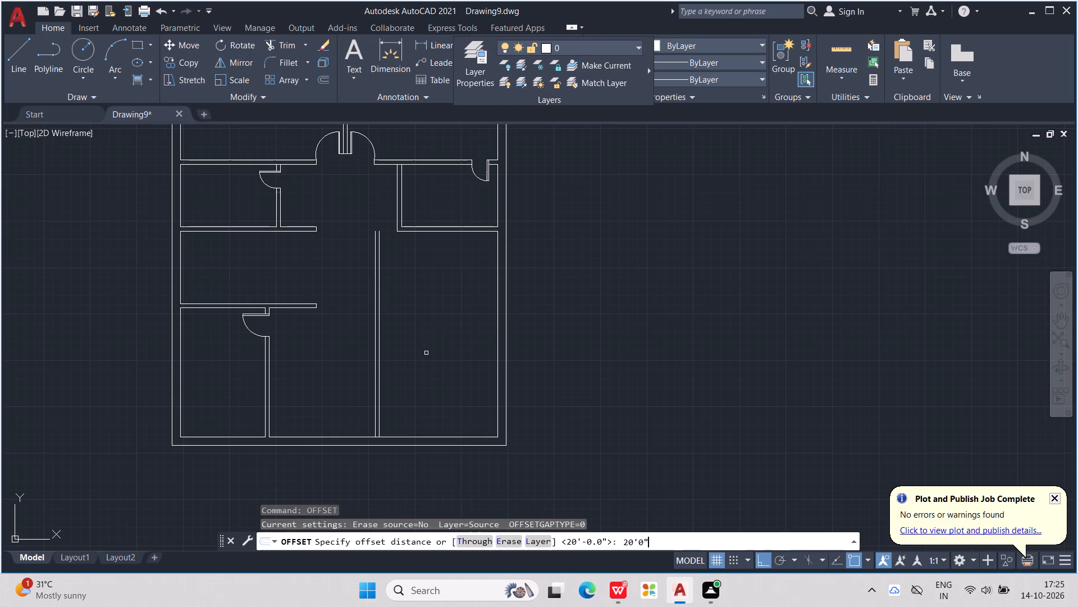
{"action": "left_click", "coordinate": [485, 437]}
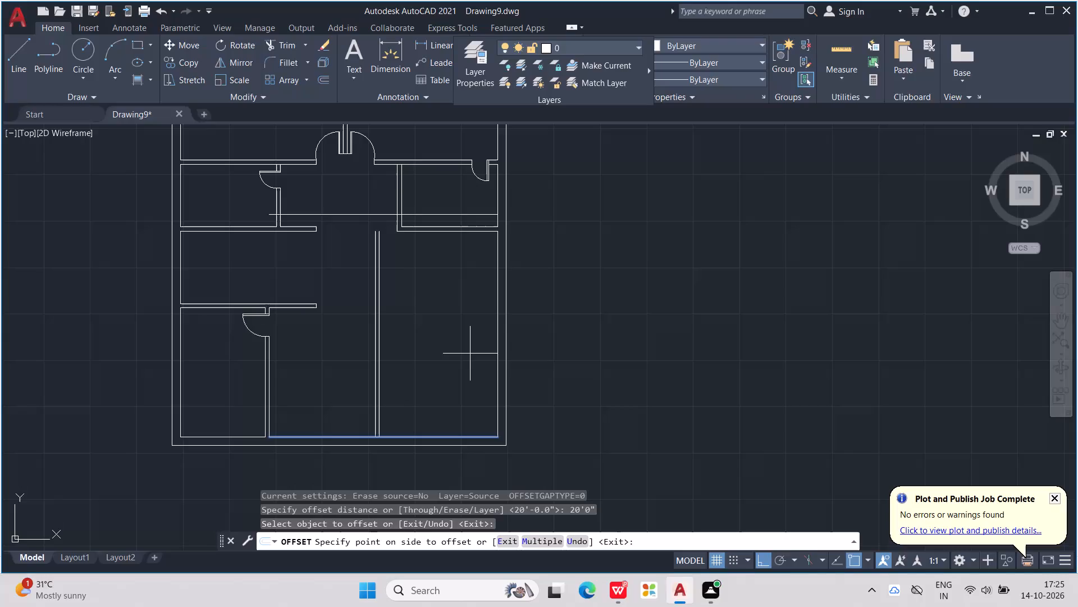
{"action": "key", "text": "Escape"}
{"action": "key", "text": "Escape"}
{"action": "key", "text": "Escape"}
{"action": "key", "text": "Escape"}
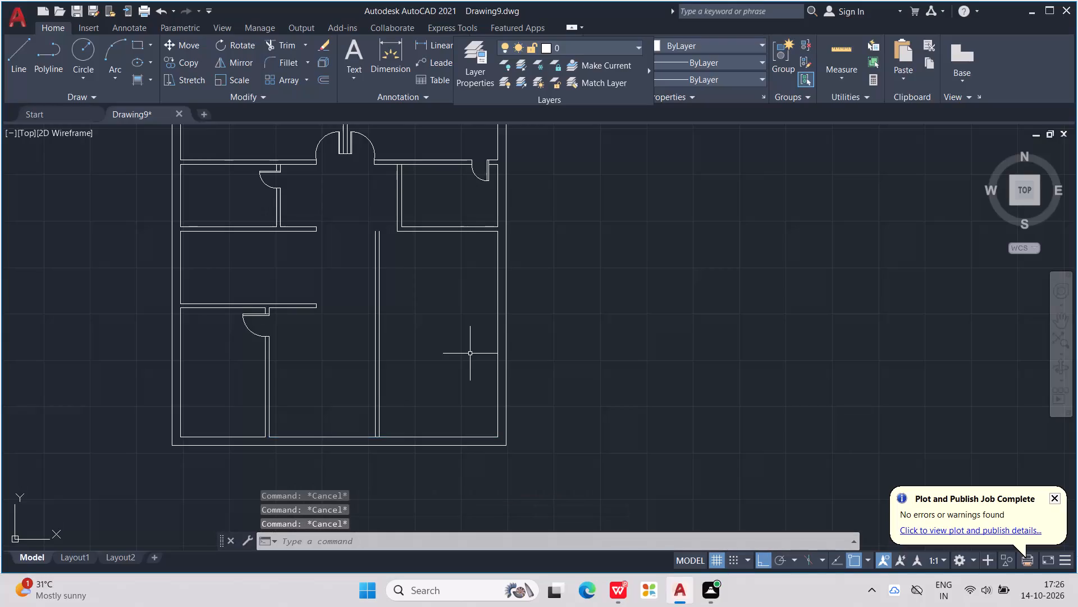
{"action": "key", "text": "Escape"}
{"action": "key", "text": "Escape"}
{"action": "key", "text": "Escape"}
Extend both lines of the lower-left room's top partition to the far line of the new vertical partition.
{"action": "type", "text": "EX"}
{"action": "key", "text": "Return"}
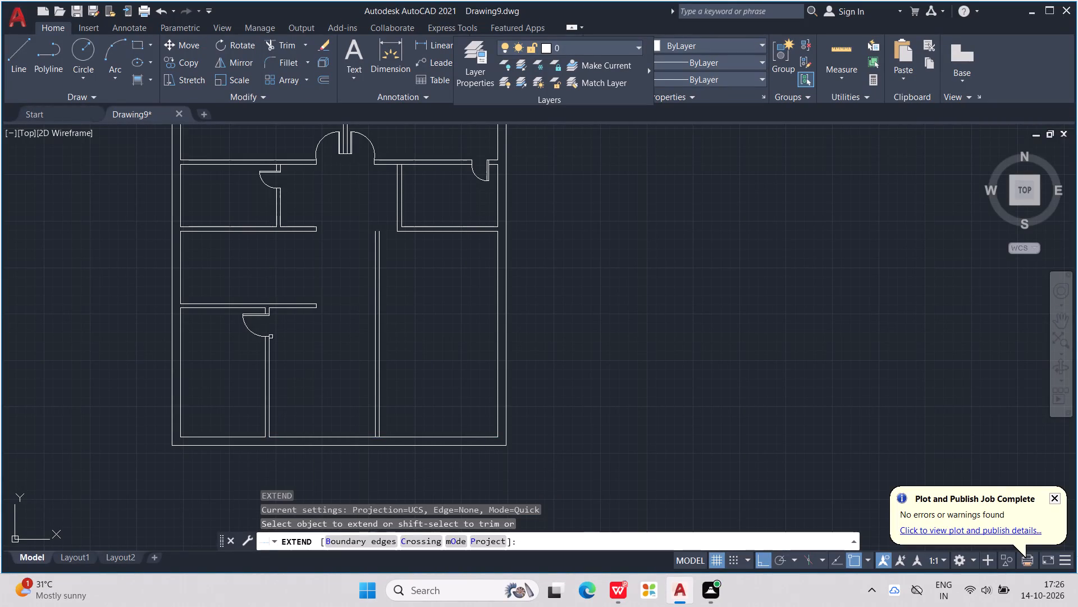
{"action": "left_click_drag", "start_coordinate": [281, 288], "coordinate": [300, 345]}
{"action": "left_click_drag", "start_coordinate": [313, 284], "coordinate": [315, 333]}
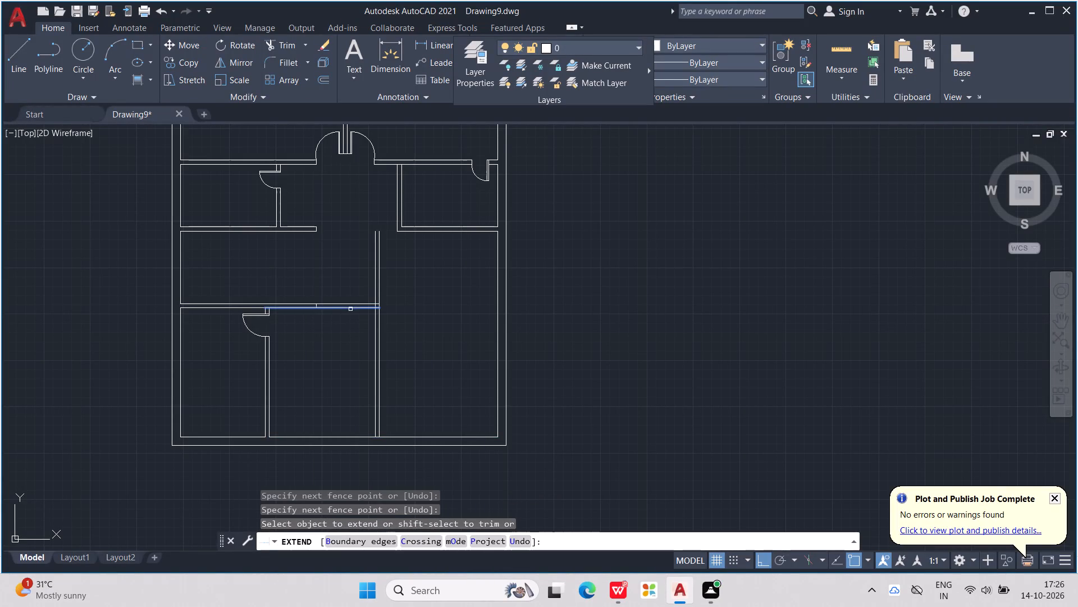
{"action": "left_click", "coordinate": [350, 309]}
{"action": "key", "text": "Escape"}
{"action": "key", "text": "Escape"}
{"action": "key", "text": "Escape"}
{"action": "key", "text": "Escape"}
{"action": "key", "text": "Escape"}
{"action": "key", "text": "Escape"}
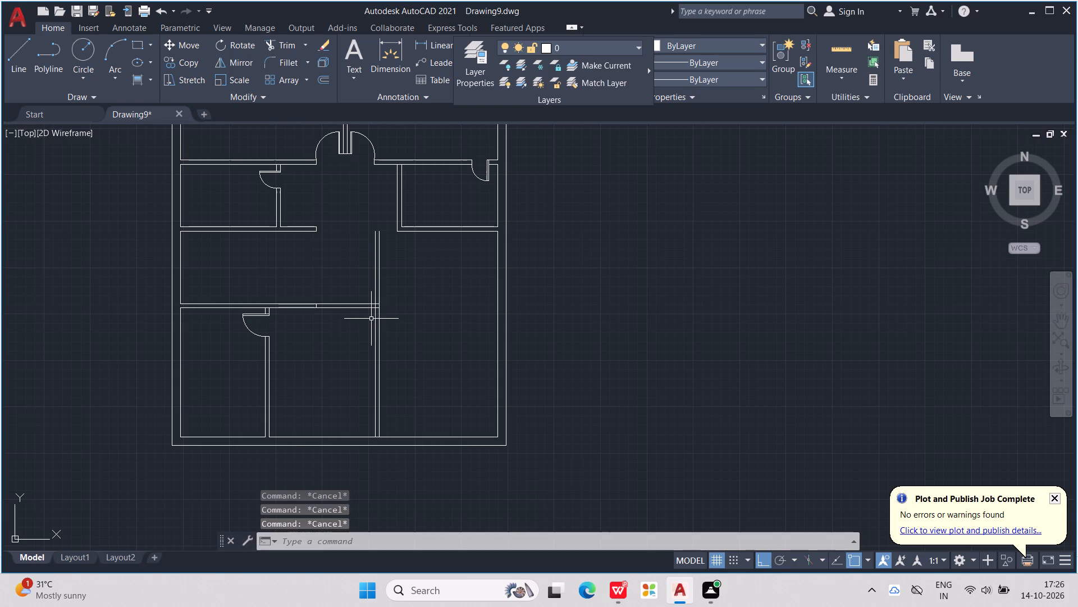
Trim the new vertical partition's lines above the extended top partition of the lower-left room.
{"action": "key", "text": "t"}
{"action": "key", "text": "r"}
{"action": "key", "text": "Return"}
{"action": "left_click_drag", "start_coordinate": [383, 259], "coordinate": [339, 274]}
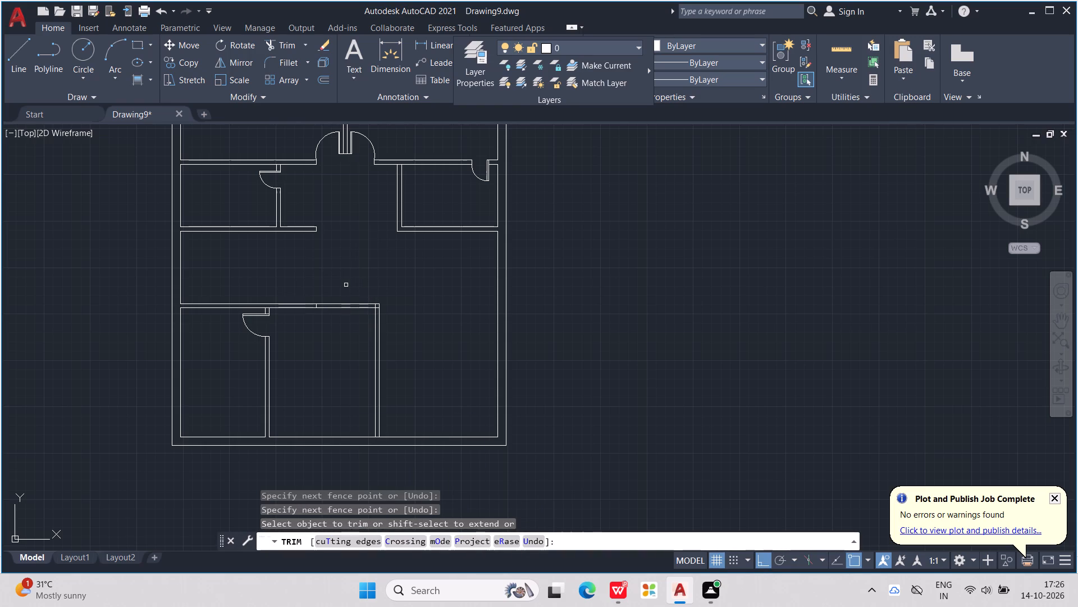
Trim the extended lines across the opening and the leftover line inside the vertical partition, keeping its top end cap.
{"action": "left_click_drag", "start_coordinate": [346, 285], "coordinate": [342, 328]}
{"action": "scroll", "coordinate": [380, 301], "scroll_direction": "up", "scroll_amount": 1}
{"action": "middle_click_drag", "start_coordinate": [463, 318], "coordinate": [458, 282]}
{"action": "scroll", "coordinate": [458, 282], "scroll_direction": "up", "scroll_amount": 1}
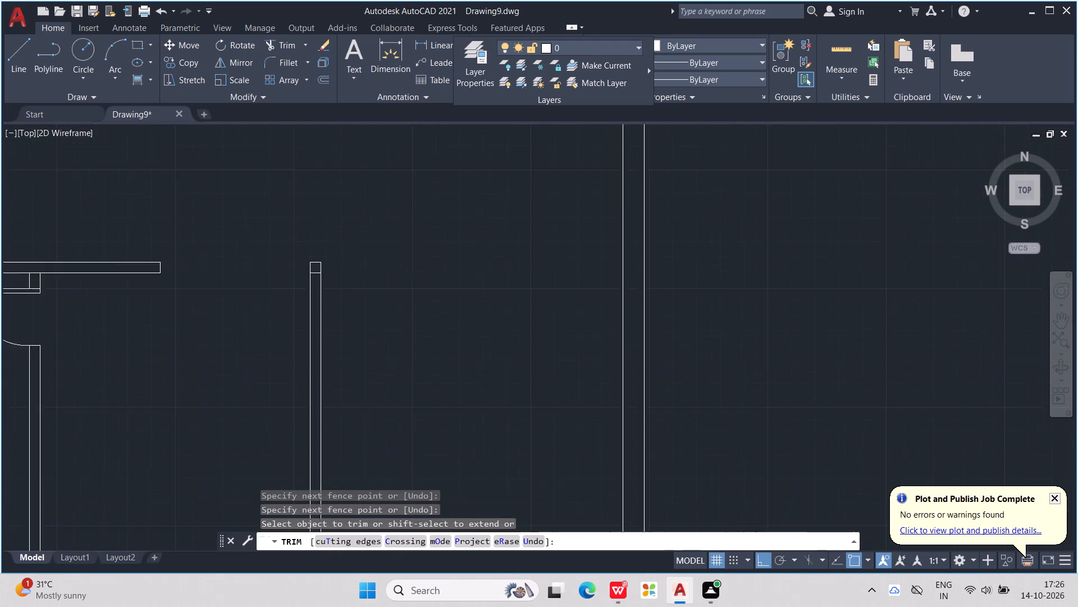
{"action": "scroll", "coordinate": [458, 282], "scroll_direction": "up", "scroll_amount": 1}
{"action": "left_click", "coordinate": [227, 266]}
{"action": "scroll", "coordinate": [265, 257], "scroll_direction": "down", "scroll_amount": 1}
{"action": "scroll", "coordinate": [398, 257], "scroll_direction": "down", "scroll_amount": 2}
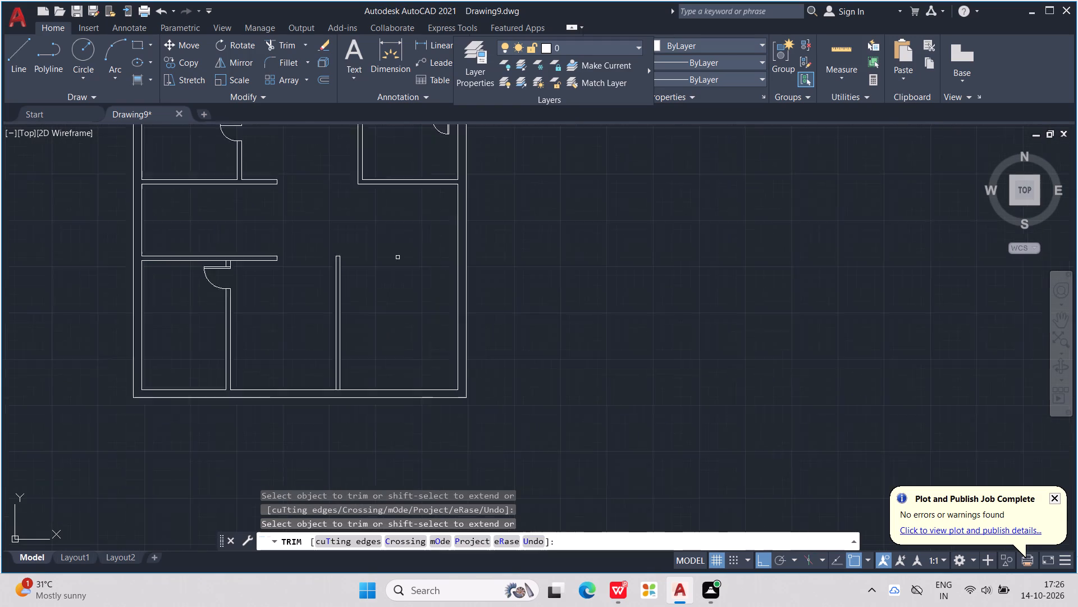
{"action": "scroll", "coordinate": [398, 257], "scroll_direction": "down", "scroll_amount": 1}
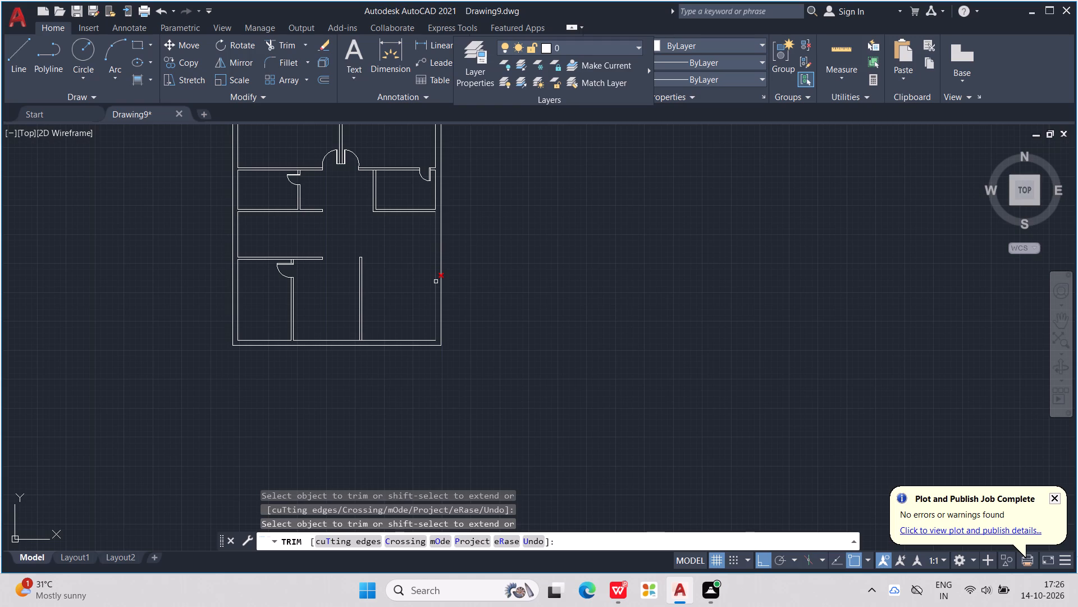
{"action": "scroll", "coordinate": [436, 282], "scroll_direction": "down", "scroll_amount": 1}
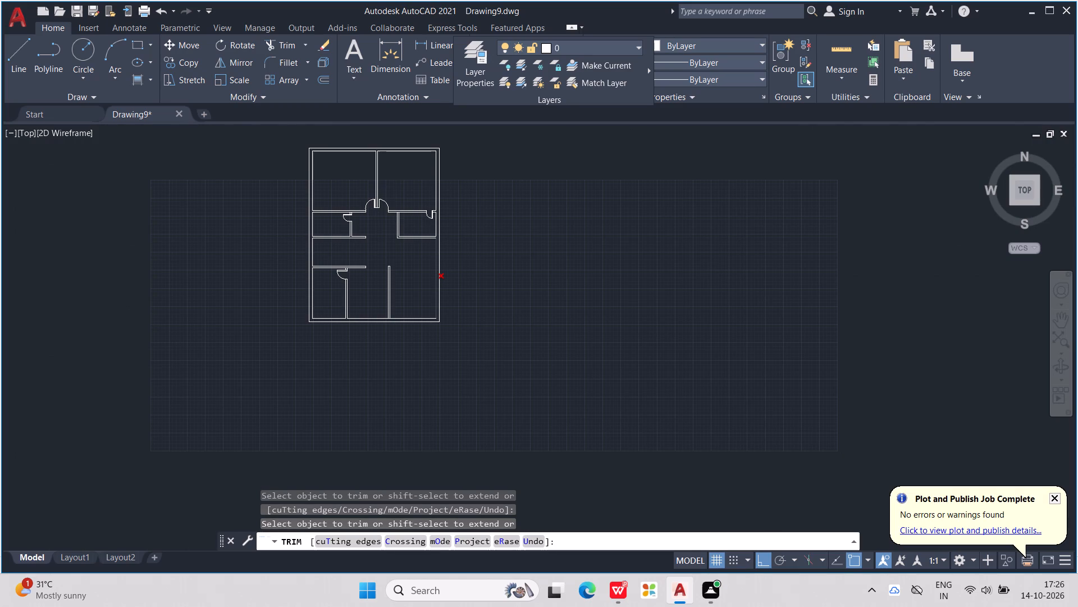
{"action": "key", "text": "Escape"}
{"action": "key", "text": "Escape"}
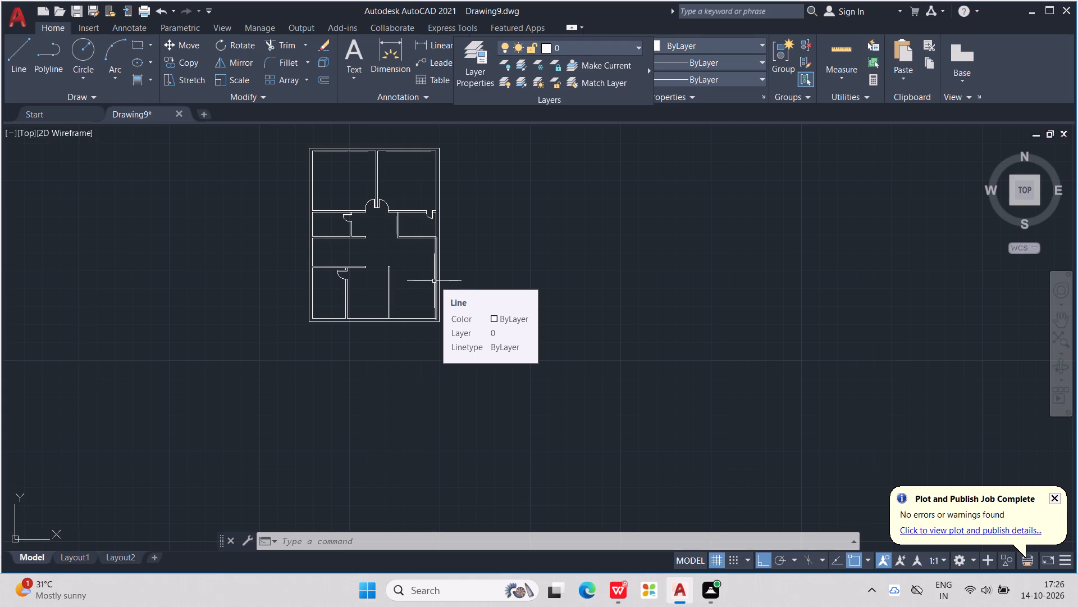
{"action": "key", "text": "Escape"}
{"action": "key", "text": "Escape"}
{"action": "key", "text": "Escape"}
{"action": "key", "text": "Escape"}
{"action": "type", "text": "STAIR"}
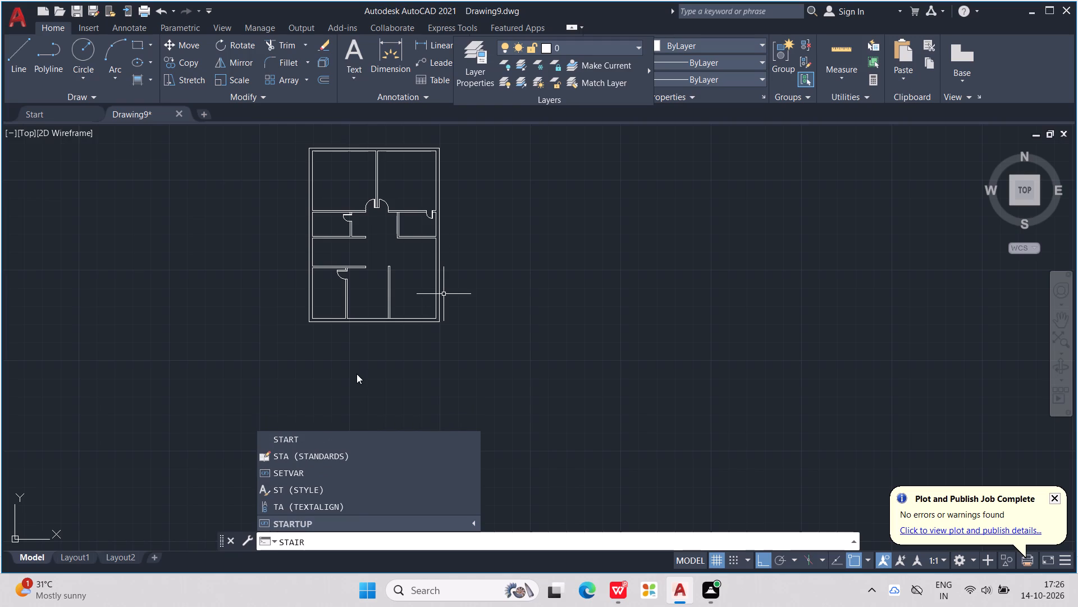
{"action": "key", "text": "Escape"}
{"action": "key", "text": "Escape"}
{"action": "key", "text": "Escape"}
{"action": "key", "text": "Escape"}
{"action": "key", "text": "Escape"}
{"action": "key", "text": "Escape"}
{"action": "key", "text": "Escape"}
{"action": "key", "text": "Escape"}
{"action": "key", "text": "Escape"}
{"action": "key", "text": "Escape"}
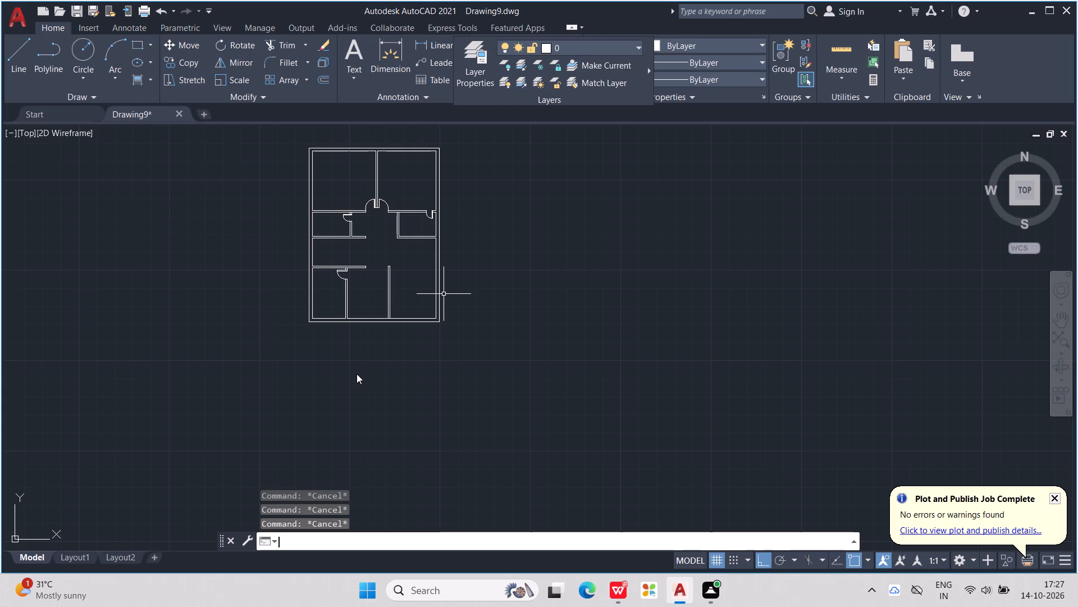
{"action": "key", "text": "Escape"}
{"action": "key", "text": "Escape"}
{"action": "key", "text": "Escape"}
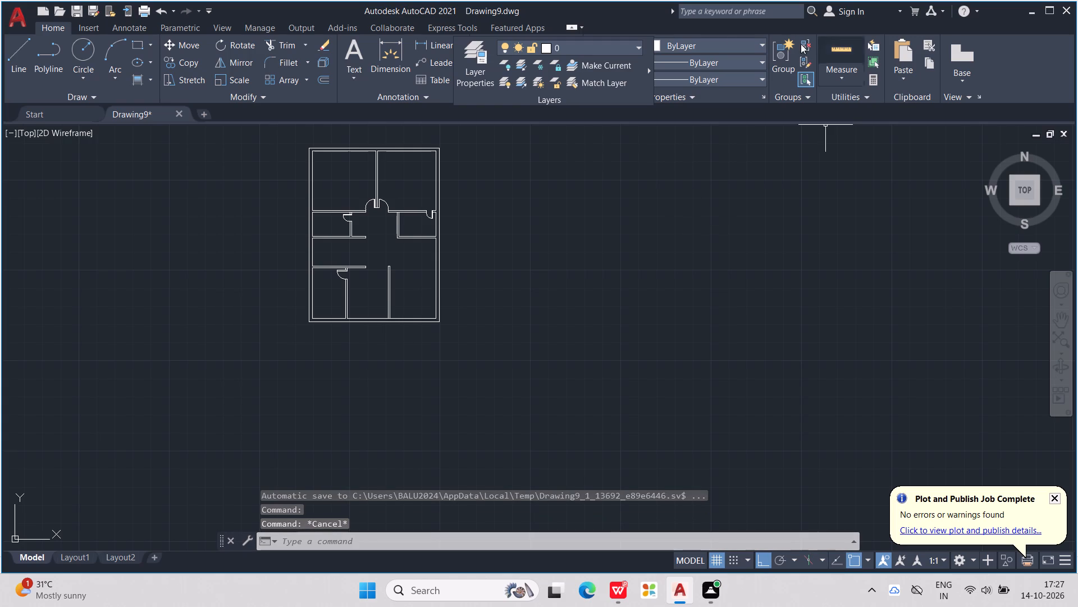
Load the ISO dash linetype ACAD_ISO02W100 into the drawing.
{"action": "left_click", "coordinate": [755, 78]}
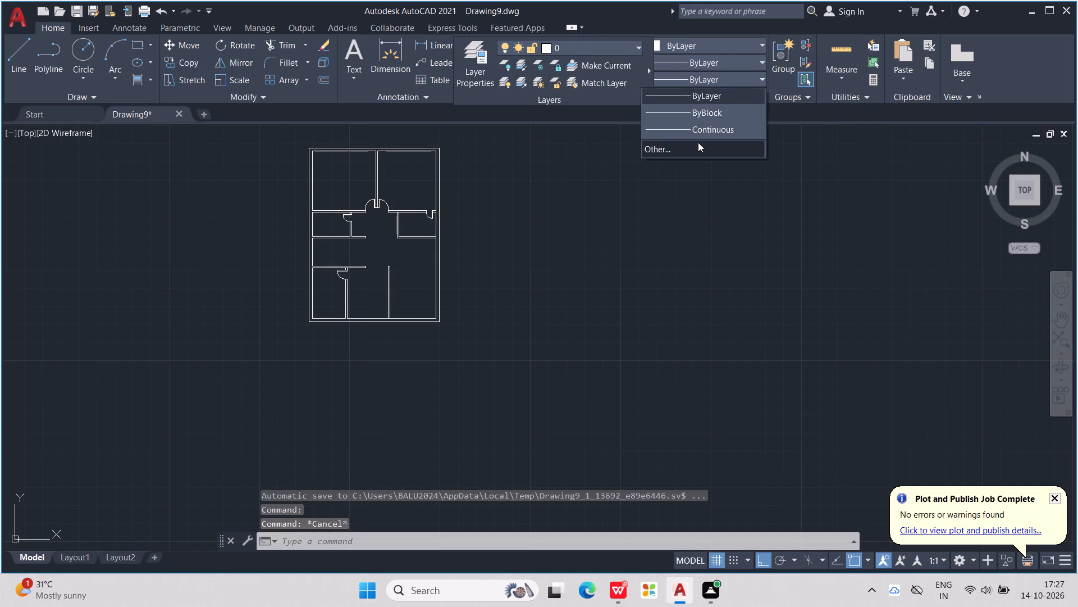
{"action": "left_click", "coordinate": [692, 144]}
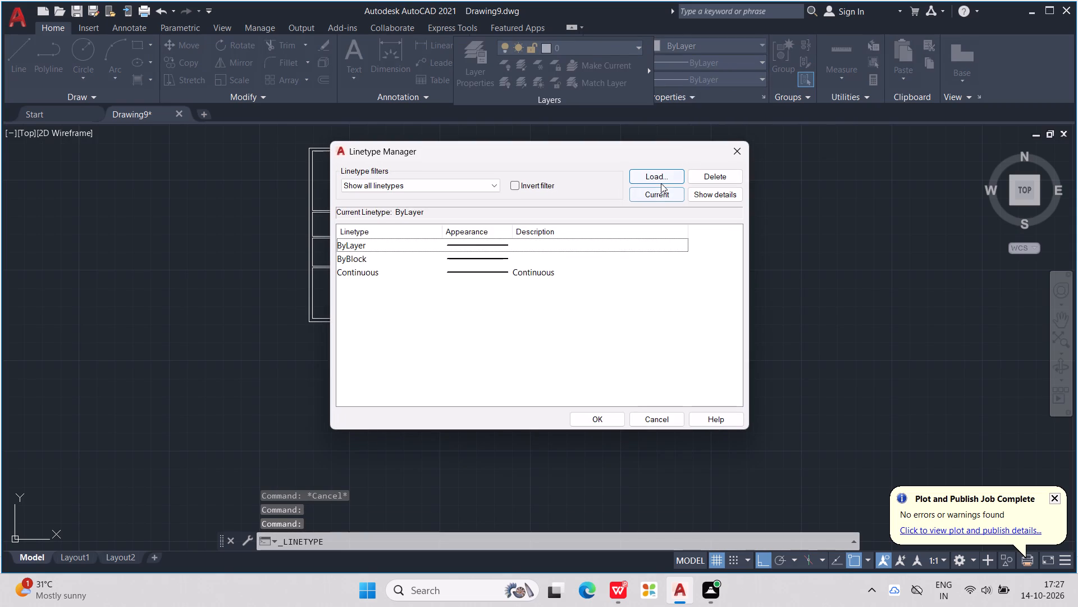
{"action": "left_click", "coordinate": [661, 183]}
{"action": "scroll", "coordinate": [595, 266], "scroll_direction": "down", "scroll_amount": 3}
{"action": "scroll", "coordinate": [605, 286], "scroll_direction": "up", "scroll_amount": 2}
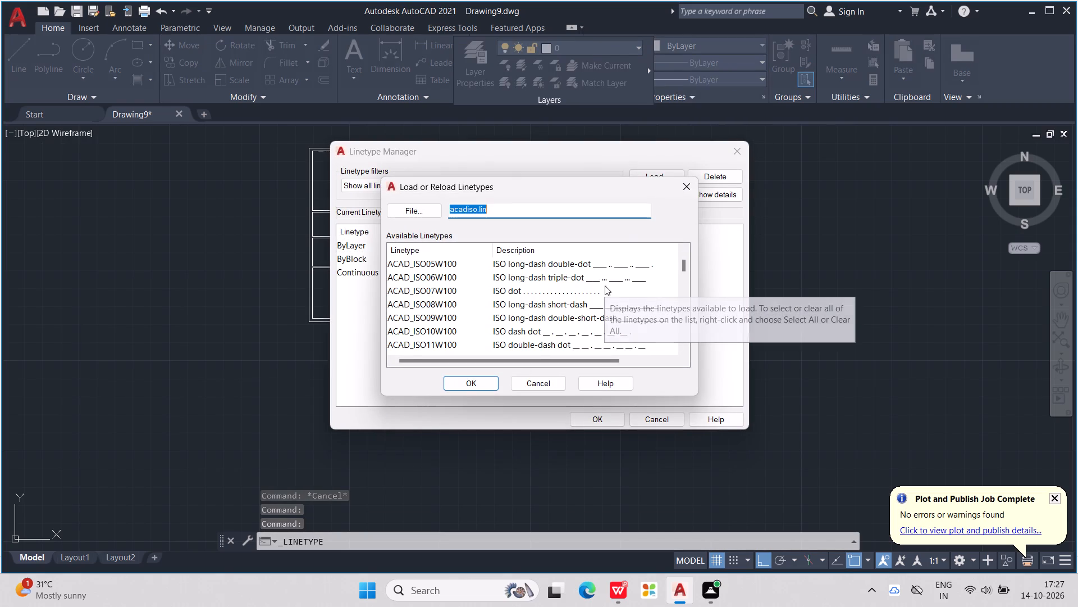
{"action": "scroll", "coordinate": [605, 285], "scroll_direction": "up", "scroll_amount": 4}
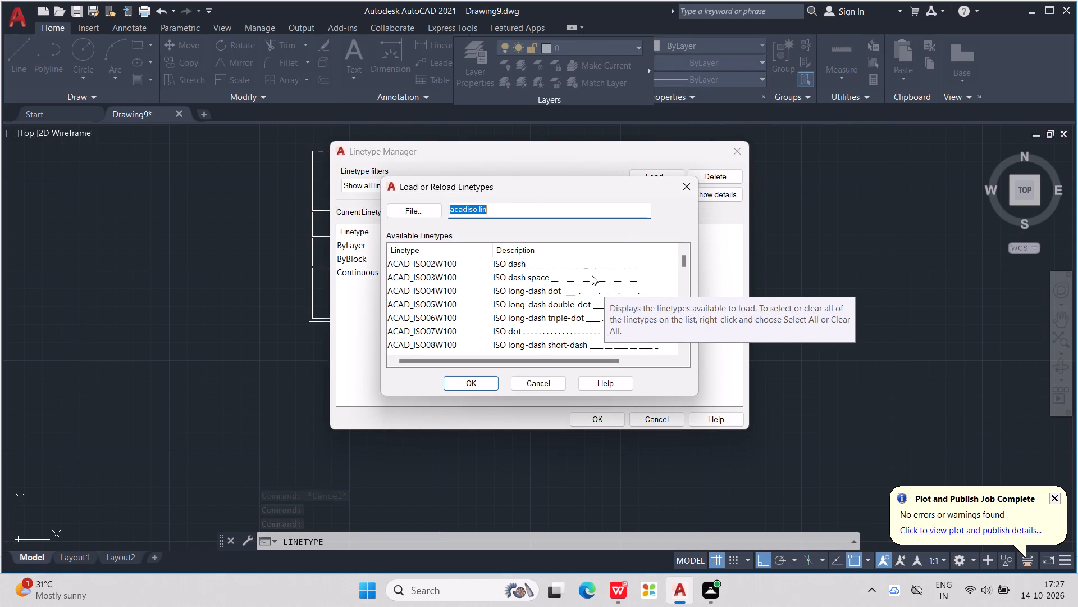
{"action": "left_click", "coordinate": [569, 269]}
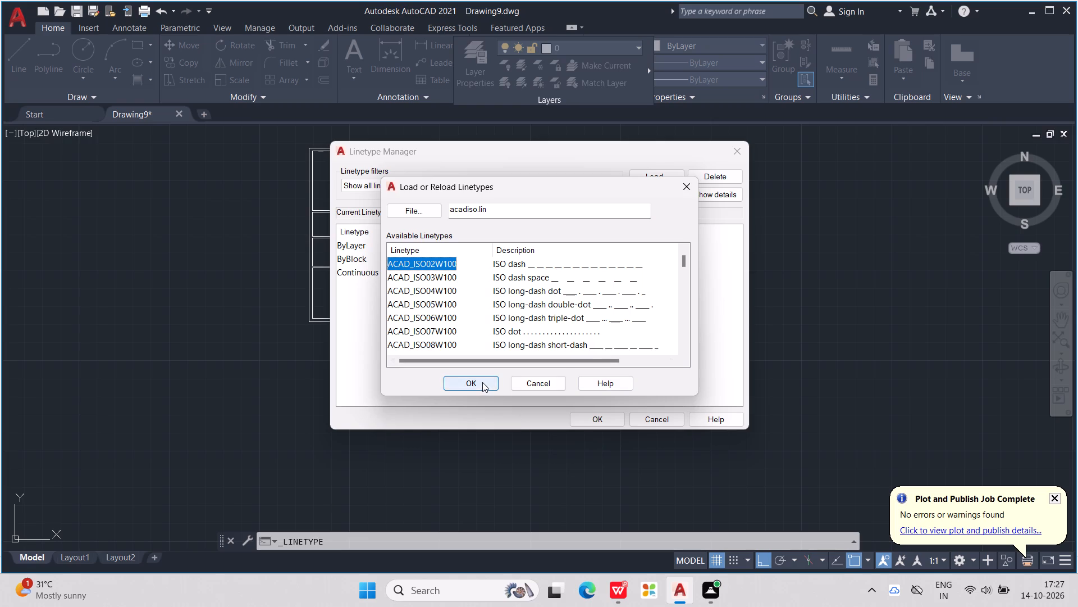
{"action": "left_click", "coordinate": [482, 382]}
{"action": "left_click", "coordinate": [596, 419]}
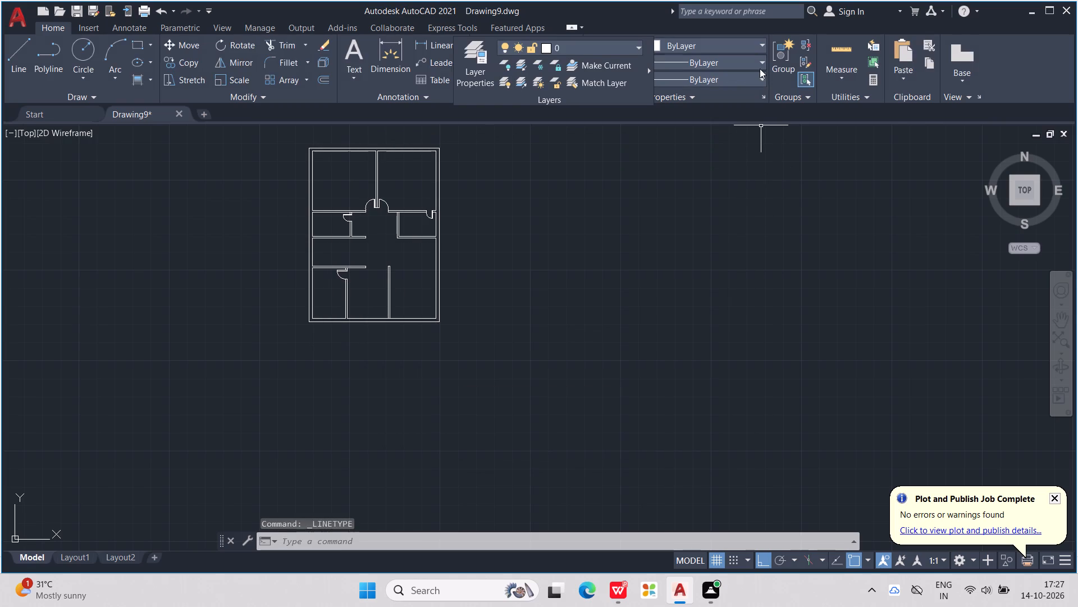
Set ACAD_ISO02W100 as the current linetype.
{"action": "left_click", "coordinate": [761, 82]}
{"action": "left_click", "coordinate": [703, 133]}
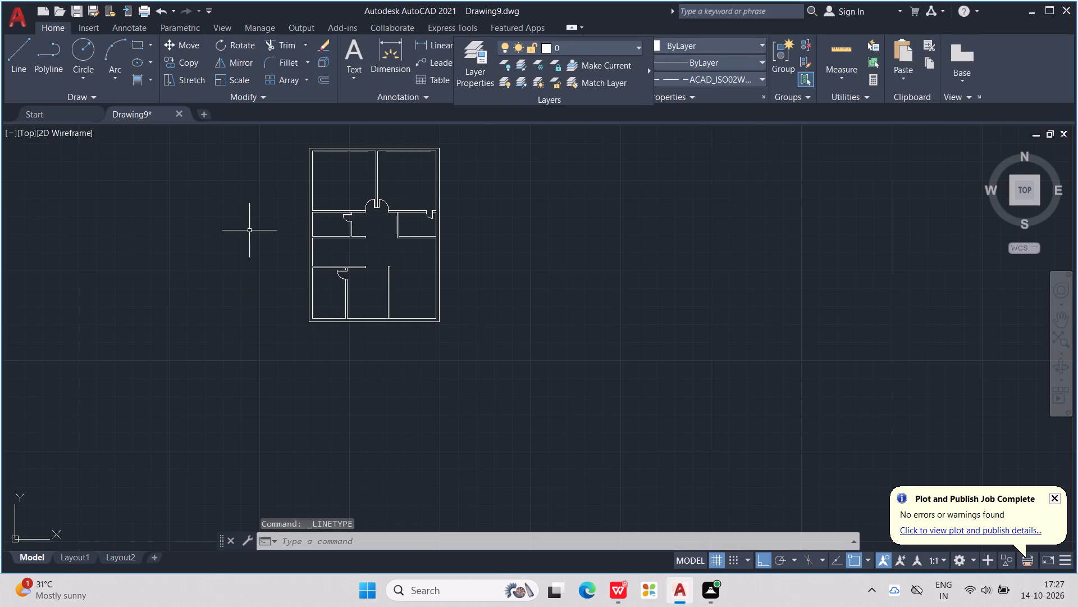
{"action": "scroll", "coordinate": [260, 235], "scroll_direction": "up", "scroll_amount": 3}
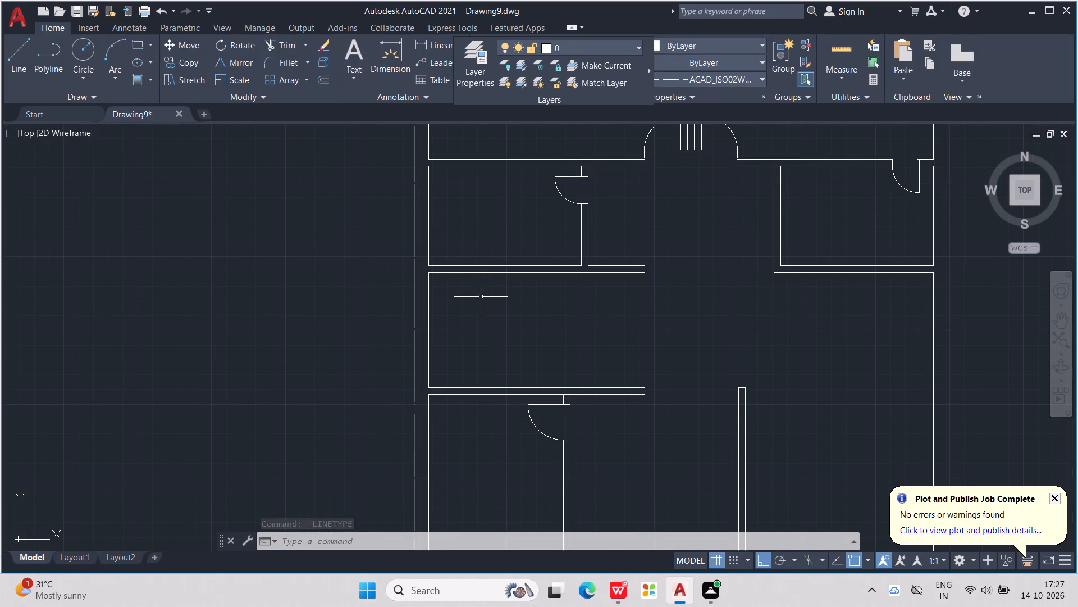
Draw a vertical dashed line between the two left-hand horizontal partitions, near their open ends.
{"action": "middle_click_drag", "start_coordinate": [480, 297], "coordinate": [442, 280]}
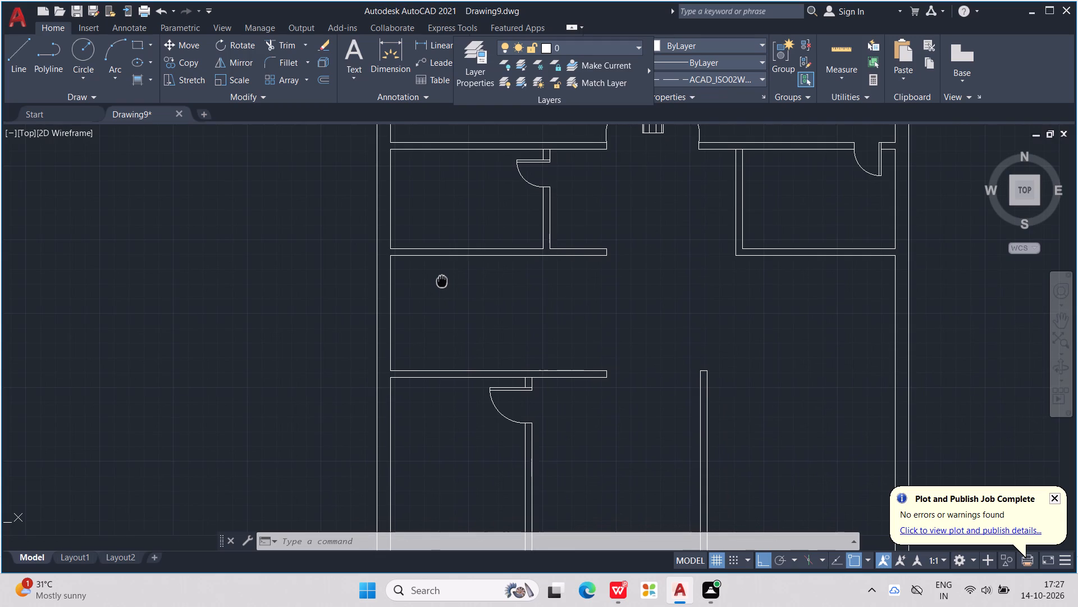
{"action": "middle_click_drag", "start_coordinate": [442, 280], "coordinate": [444, 277]}
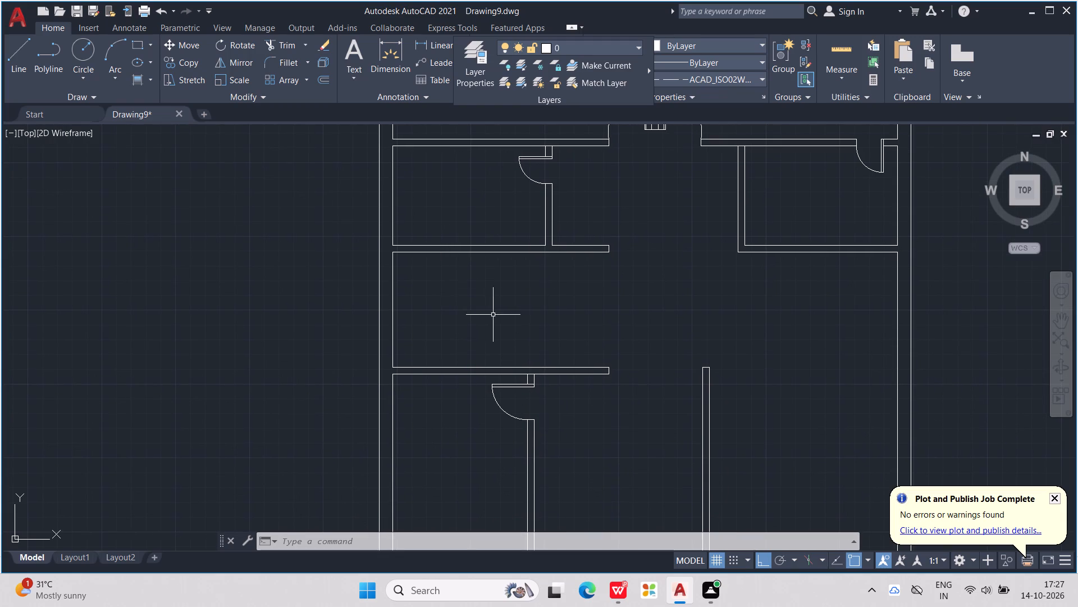
{"action": "key", "text": "Escape"}
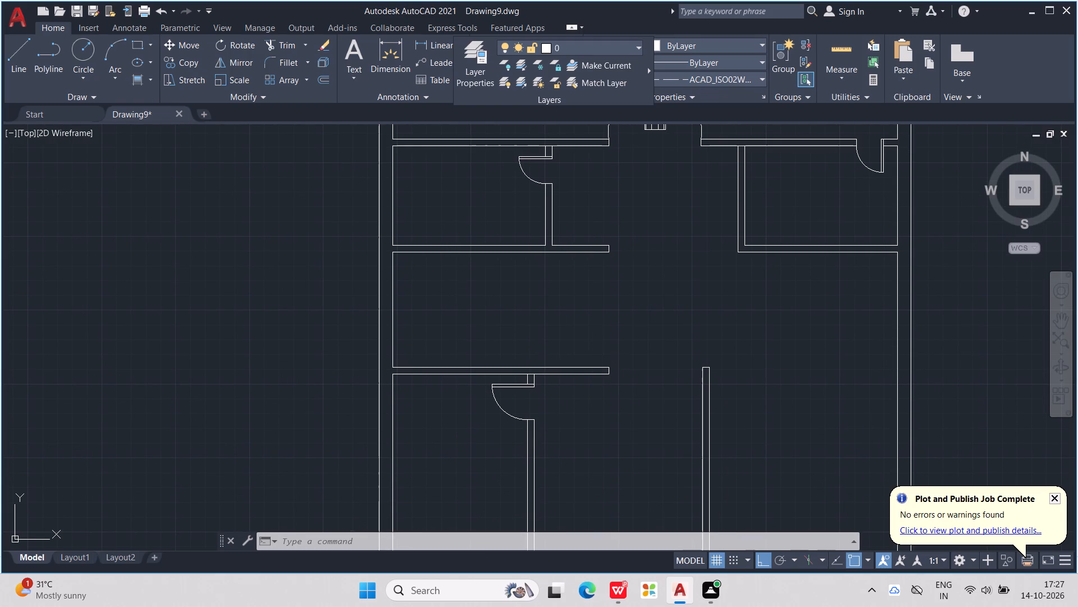
{"action": "key", "text": "l"}
{"action": "key", "text": "Return"}
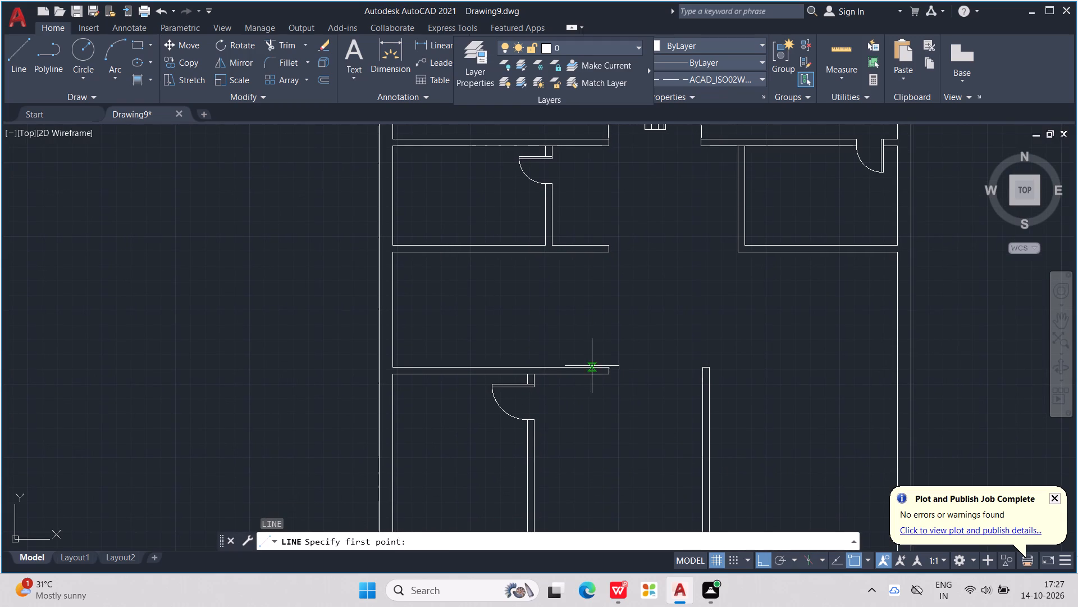
{"action": "left_click", "coordinate": [592, 367]}
{"action": "left_click", "coordinate": [589, 254]}
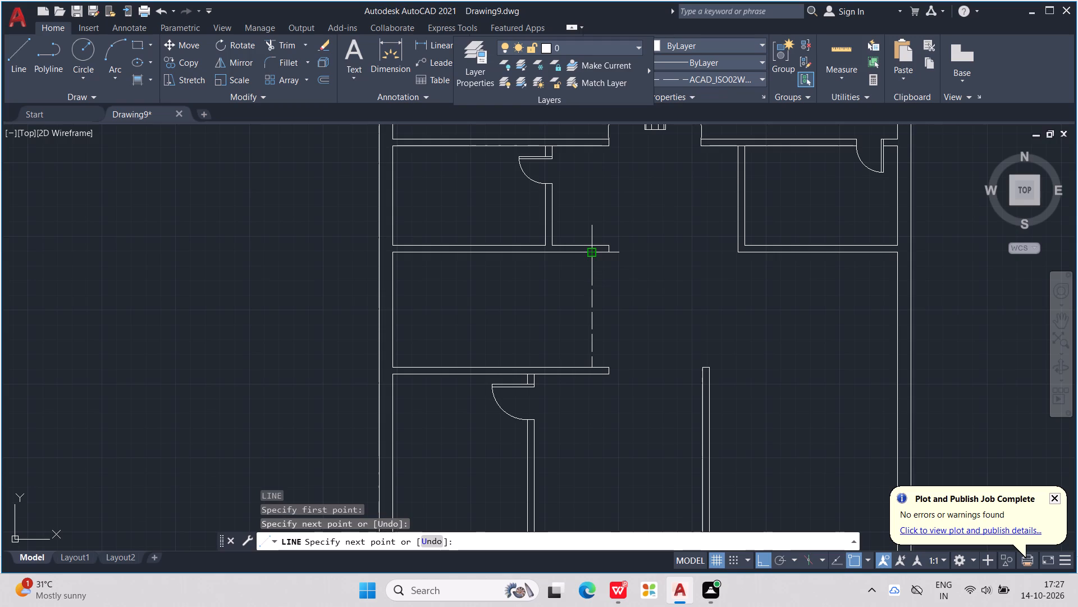
{"action": "key", "text": "Escape"}
{"action": "key", "text": "Escape"}
{"action": "key", "text": "Escape"}
{"action": "key", "text": "Escape"}
{"action": "key", "text": "Escape"}
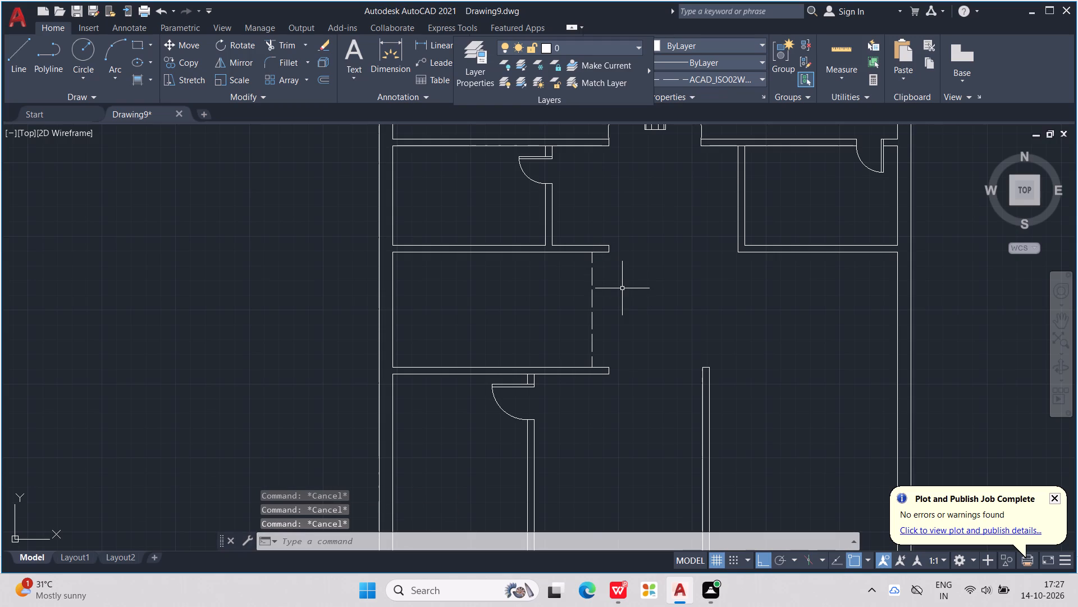
Offset the dashed line leftward nine times at 9" spacing, each from the previous copy, to form stair treads.
{"action": "type", "text": "OFF"}
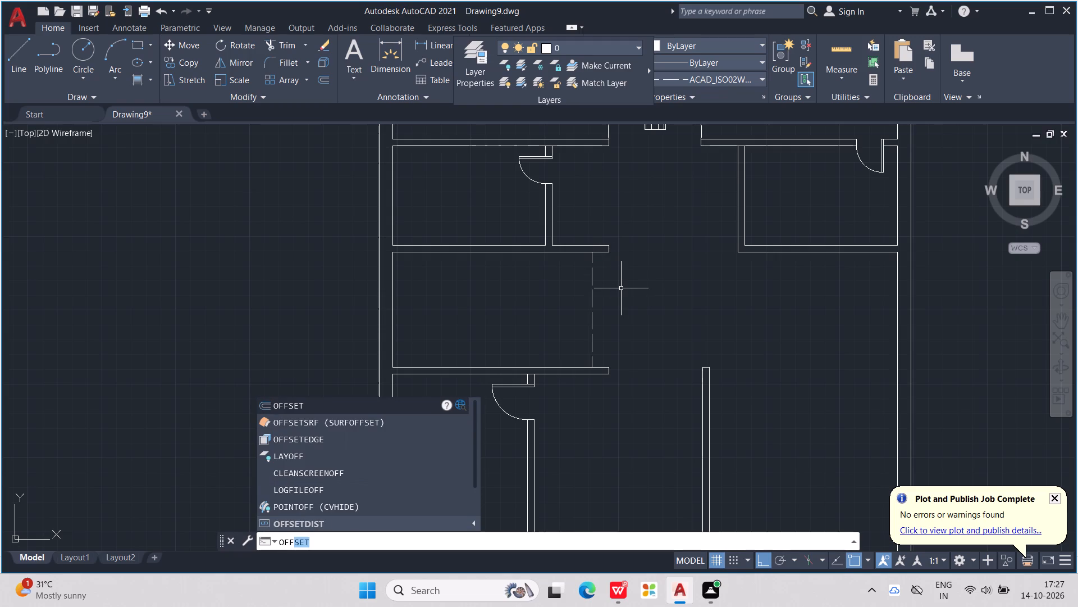
{"action": "key", "text": "Return"}
{"action": "type", "text": "9\""}
{"action": "key", "text": "Return"}
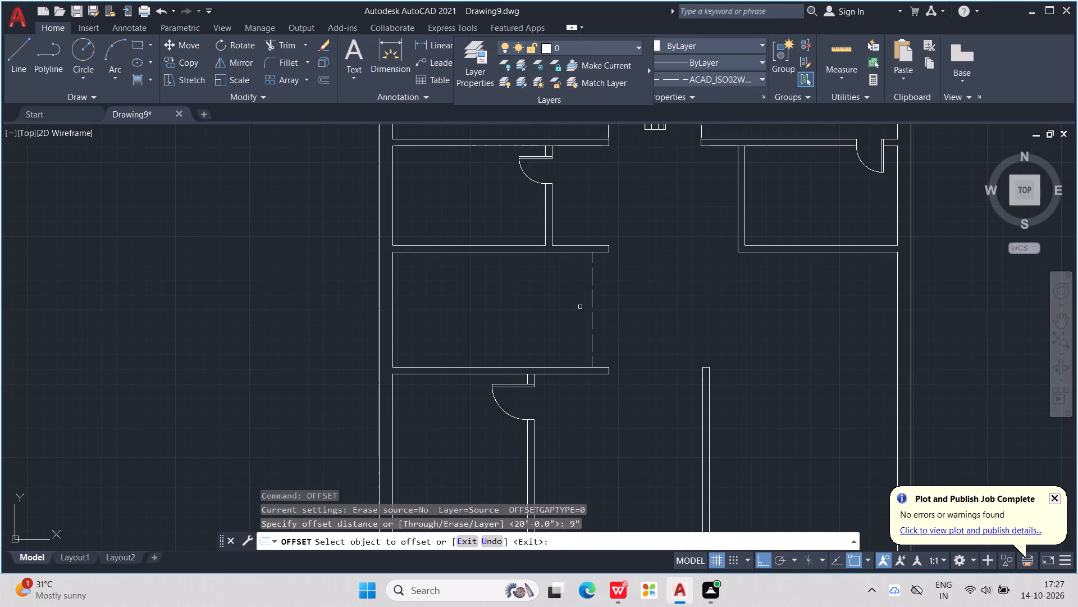
{"action": "left_click", "coordinate": [592, 300]}
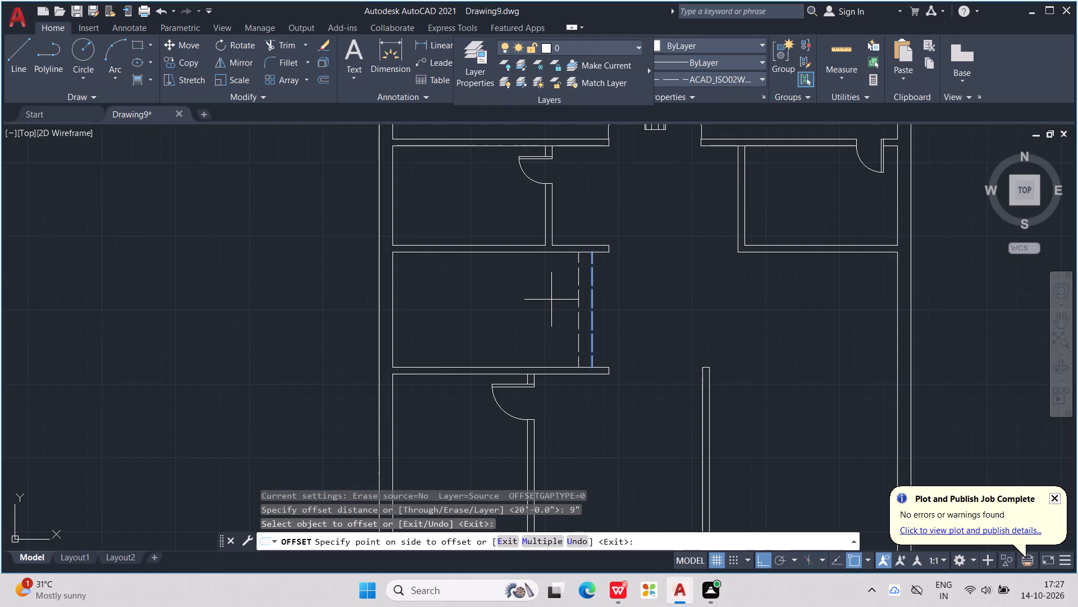
{"action": "left_click", "coordinate": [551, 300]}
{"action": "left_click", "coordinate": [577, 287]}
{"action": "left_click", "coordinate": [548, 291]}
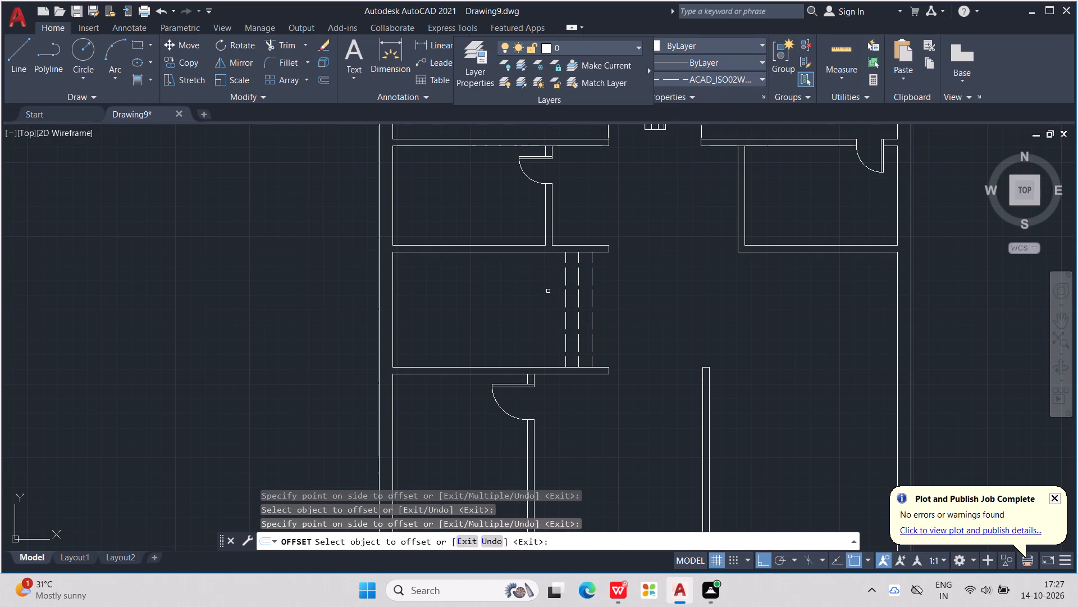
{"action": "left_click", "coordinate": [567, 285]}
{"action": "left_click", "coordinate": [538, 288]}
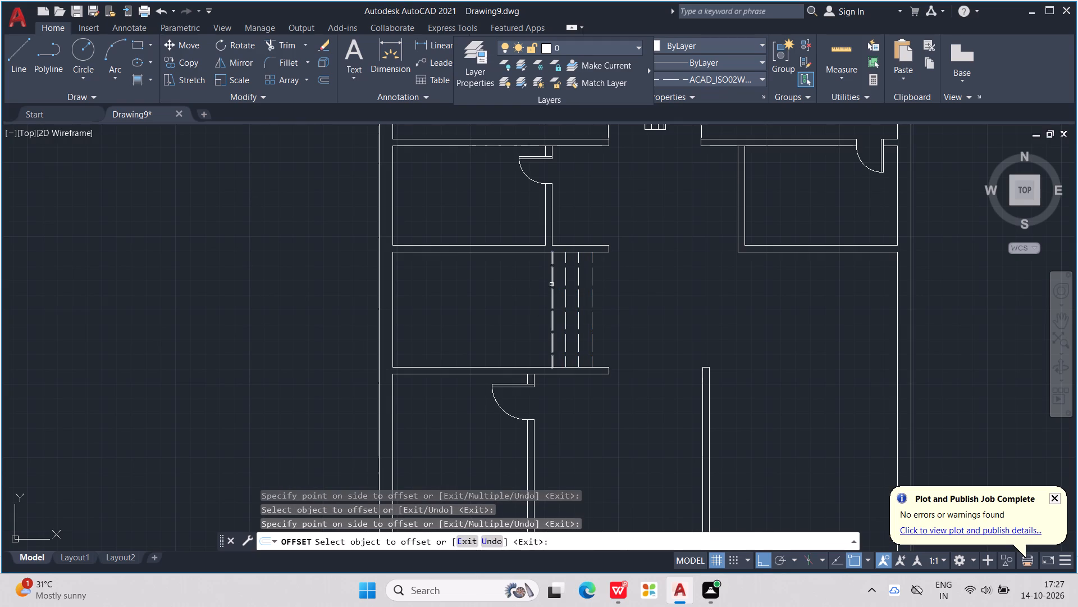
{"action": "left_click", "coordinate": [551, 284]}
{"action": "left_click", "coordinate": [488, 294]}
{"action": "left_click", "coordinate": [538, 282]}
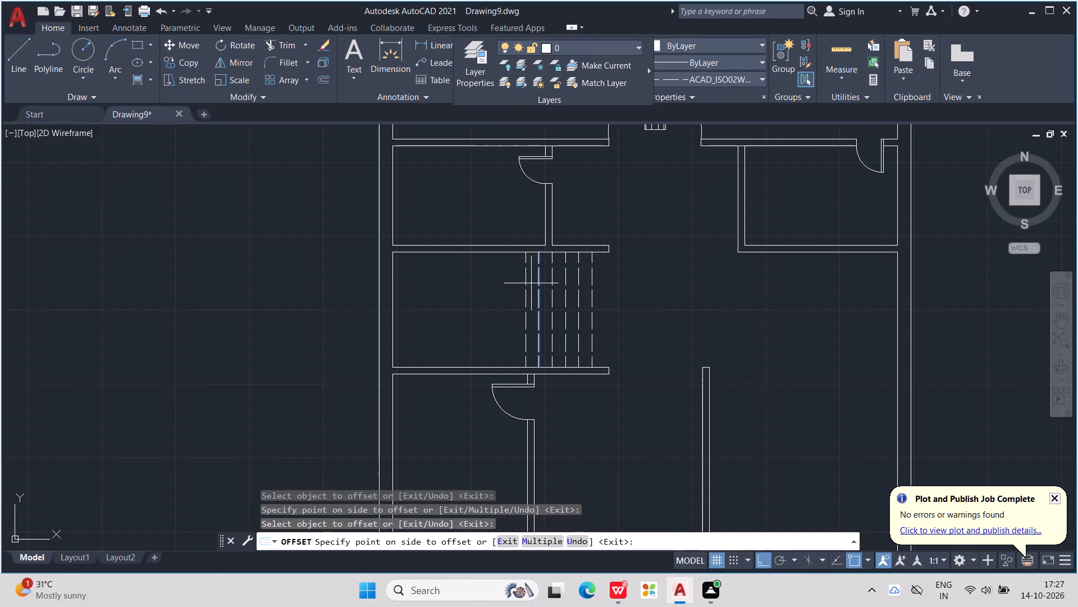
{"action": "left_click", "coordinate": [507, 283]}
{"action": "left_click", "coordinate": [524, 281]}
{"action": "left_click", "coordinate": [507, 283]}
{"action": "left_click", "coordinate": [511, 282]}
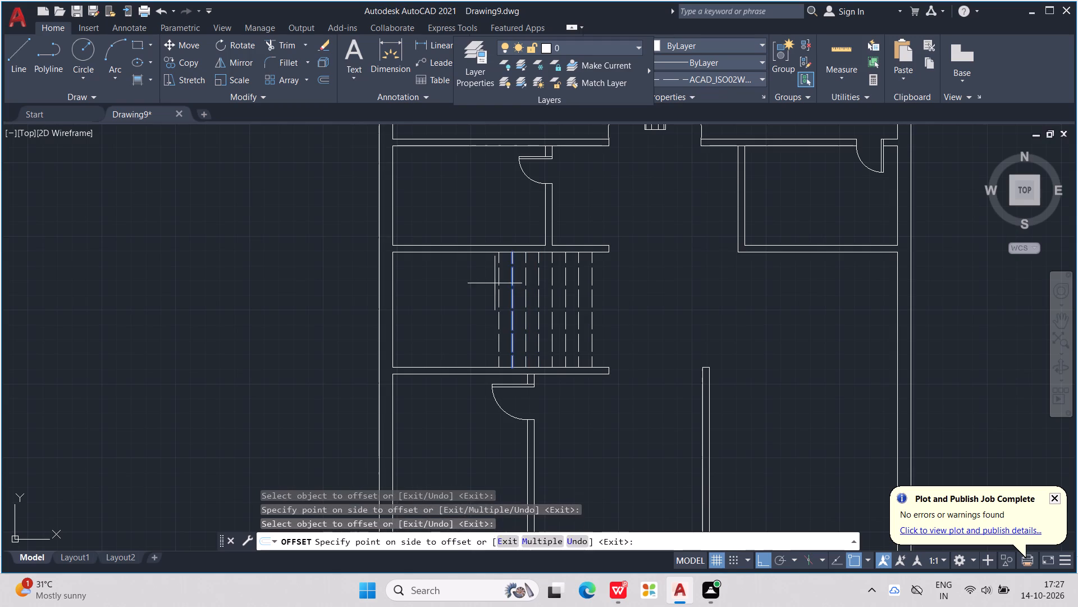
{"action": "left_click", "coordinate": [468, 285]}
{"action": "left_click", "coordinate": [500, 279]}
{"action": "left_click", "coordinate": [460, 283]}
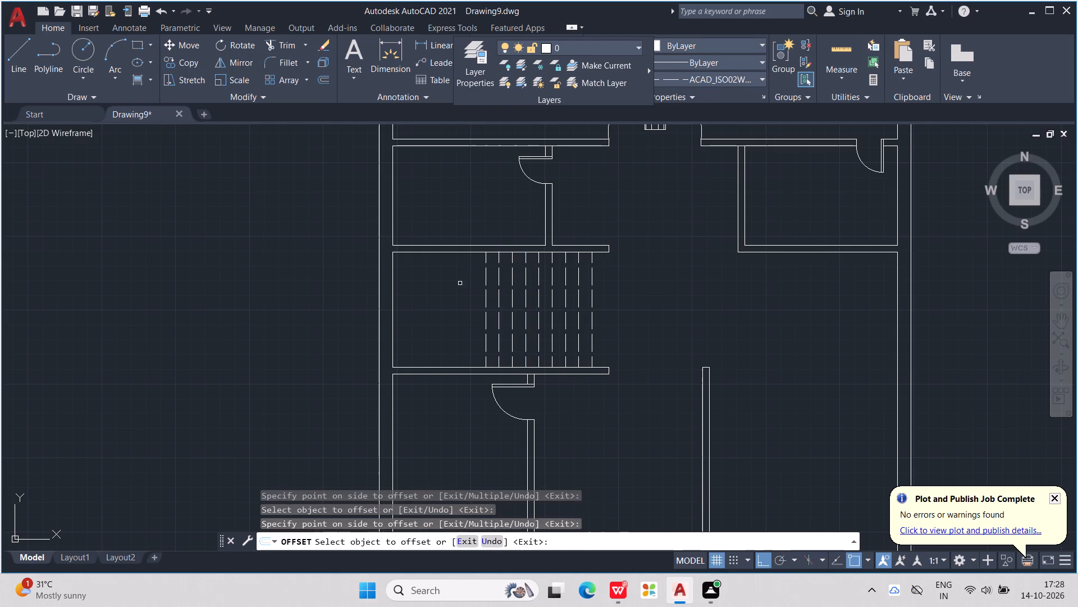
{"action": "left_click", "coordinate": [486, 275]}
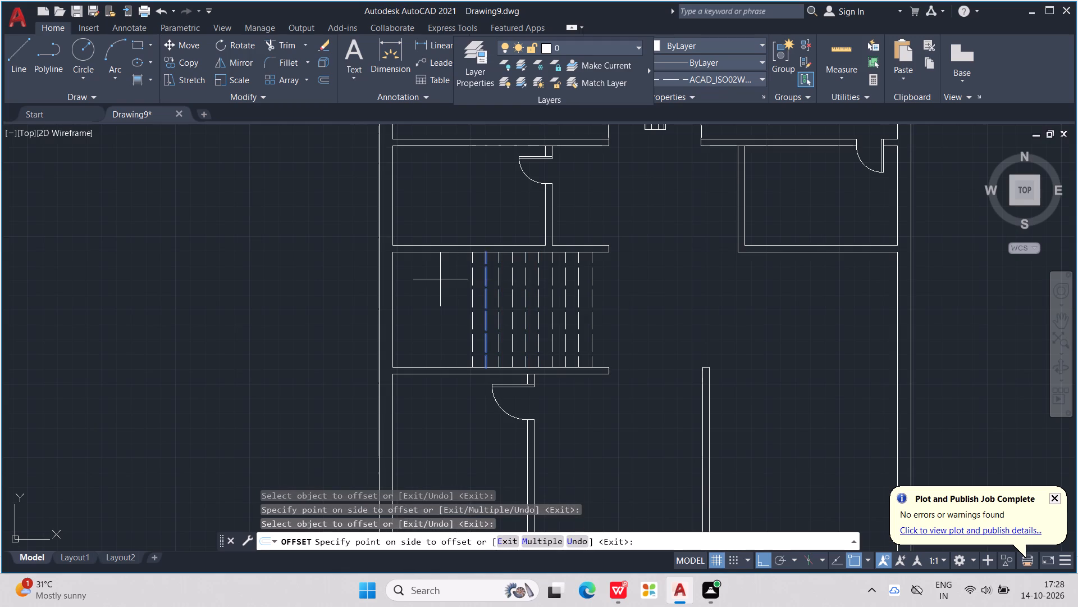
{"action": "left_click", "coordinate": [440, 279]}
Offset the leftmost dashed tread line once more by 9" toward the outer left wall.
{"action": "scroll", "coordinate": [505, 278], "scroll_direction": "down", "scroll_amount": 2}
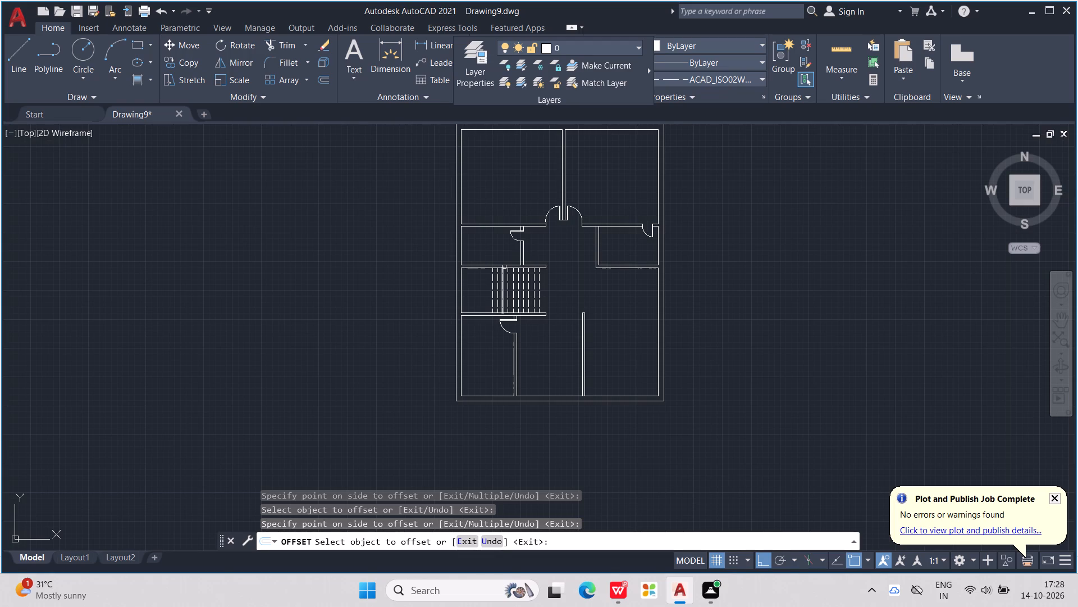
{"action": "scroll", "coordinate": [533, 223], "scroll_direction": "up", "scroll_amount": 3}
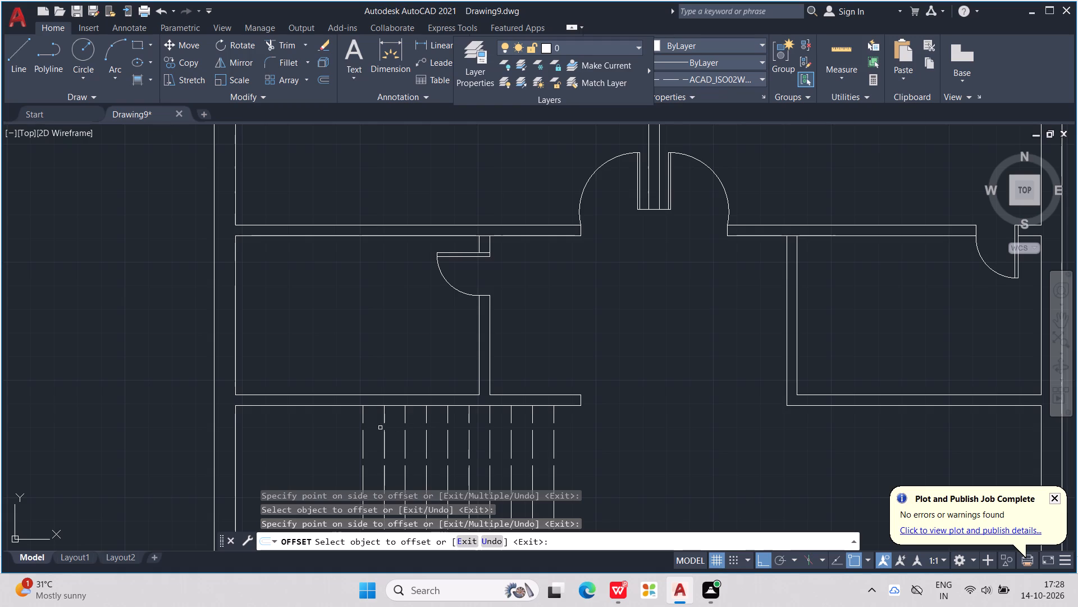
{"action": "left_click", "coordinate": [363, 428]}
{"action": "left_click", "coordinate": [323, 428]}
{"action": "scroll", "coordinate": [330, 427], "scroll_direction": "down", "scroll_amount": 1}
{"action": "middle_click_drag", "start_coordinate": [330, 425], "coordinate": [317, 296]}
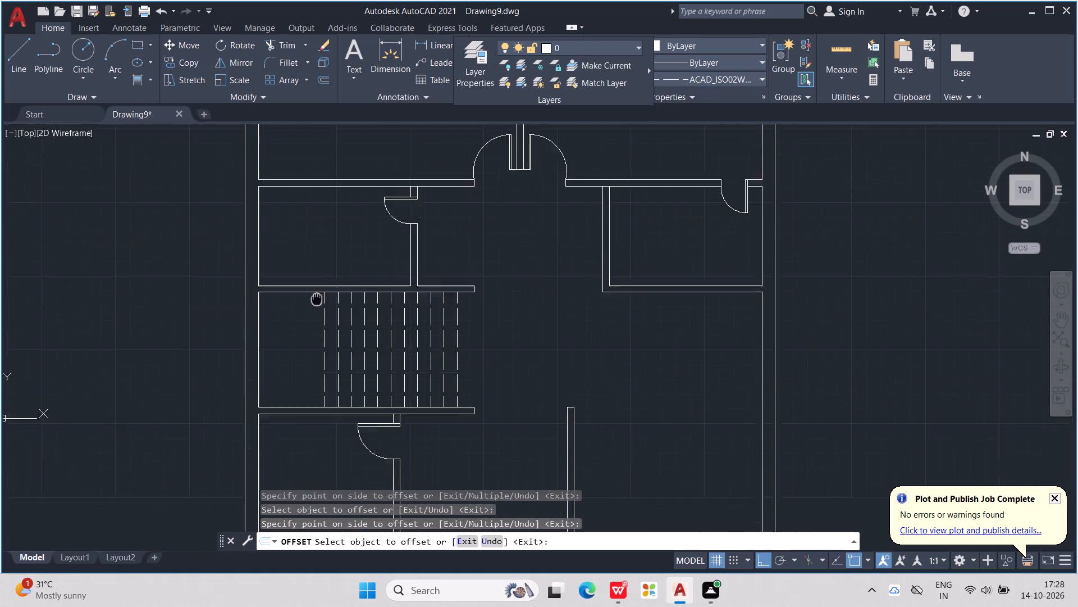
{"action": "middle_click_drag", "start_coordinate": [317, 296], "coordinate": [314, 283]}
{"action": "key", "text": "Escape"}
{"action": "key", "text": "Escape"}
{"action": "key", "text": "Escape"}
{"action": "key", "text": "Escape"}
{"action": "key", "text": "Escape"}
{"action": "key", "text": "Escape"}
{"action": "key", "text": "Escape"}
{"action": "key", "text": "Escape"}
{"action": "key", "text": "Escape"}
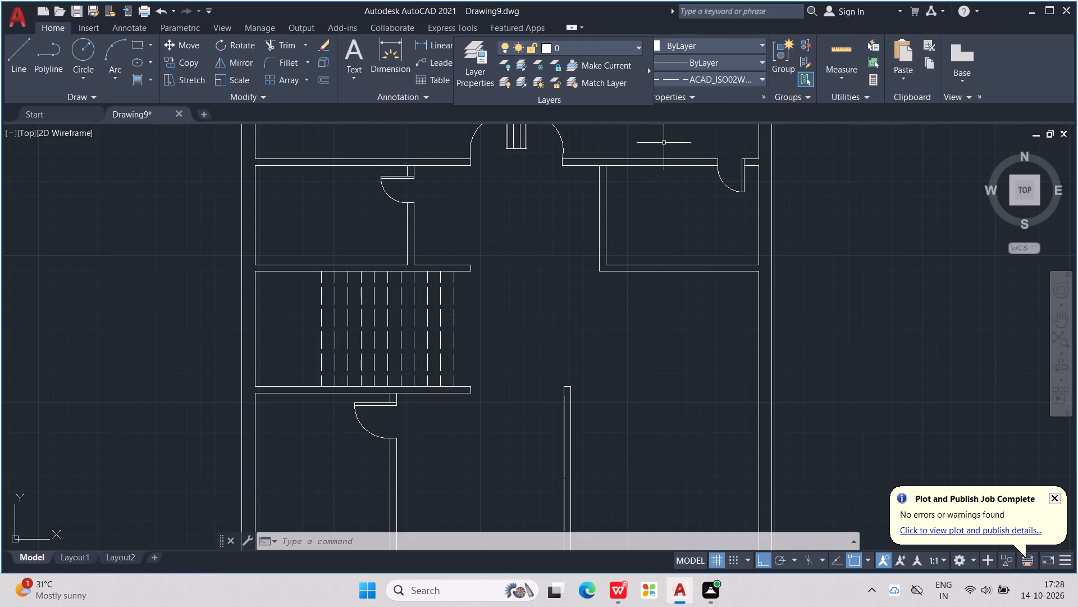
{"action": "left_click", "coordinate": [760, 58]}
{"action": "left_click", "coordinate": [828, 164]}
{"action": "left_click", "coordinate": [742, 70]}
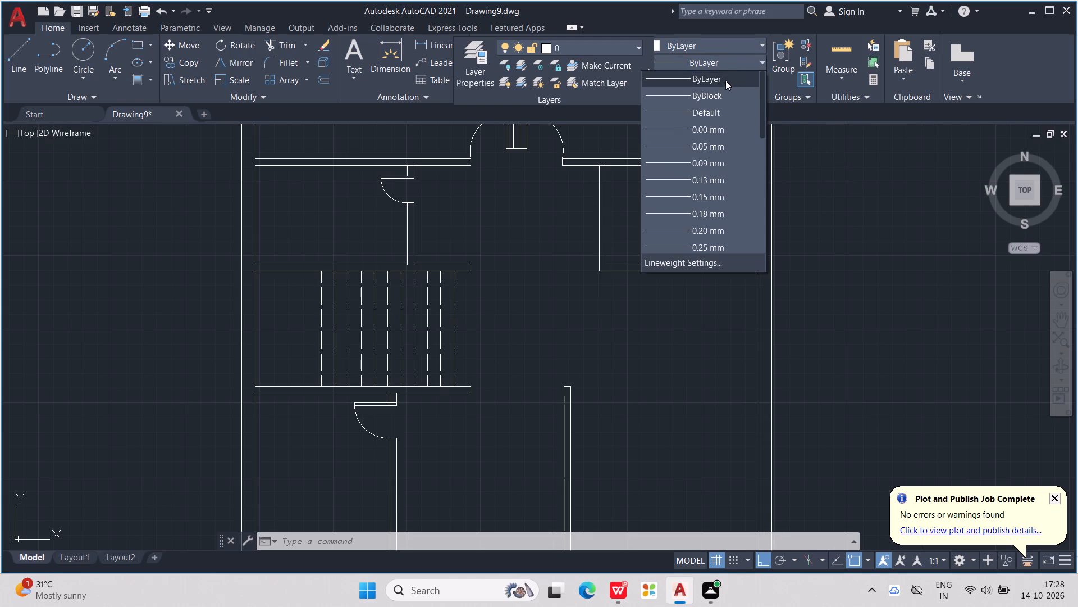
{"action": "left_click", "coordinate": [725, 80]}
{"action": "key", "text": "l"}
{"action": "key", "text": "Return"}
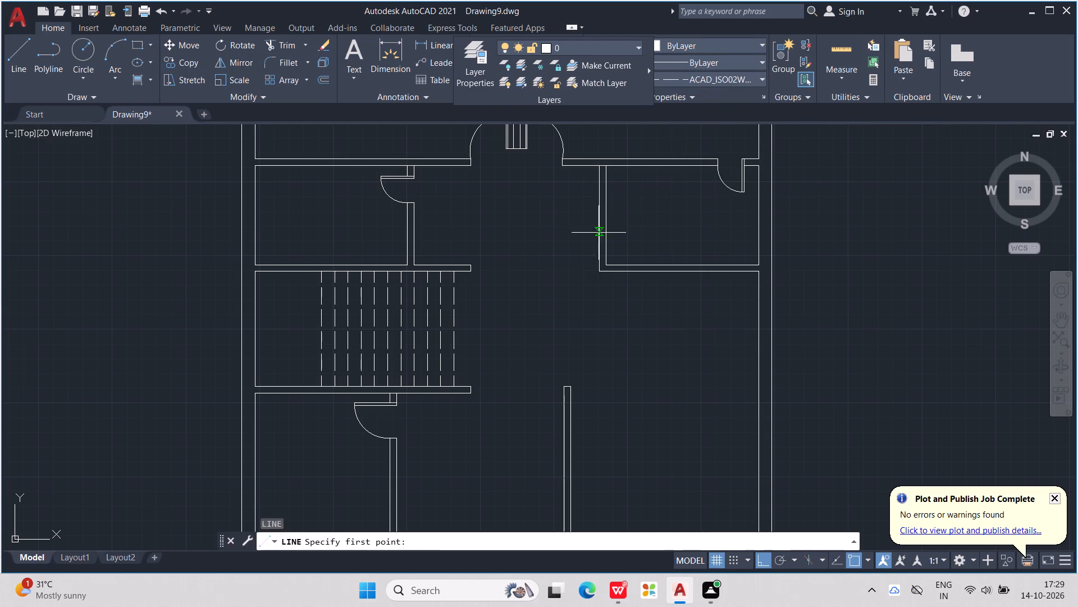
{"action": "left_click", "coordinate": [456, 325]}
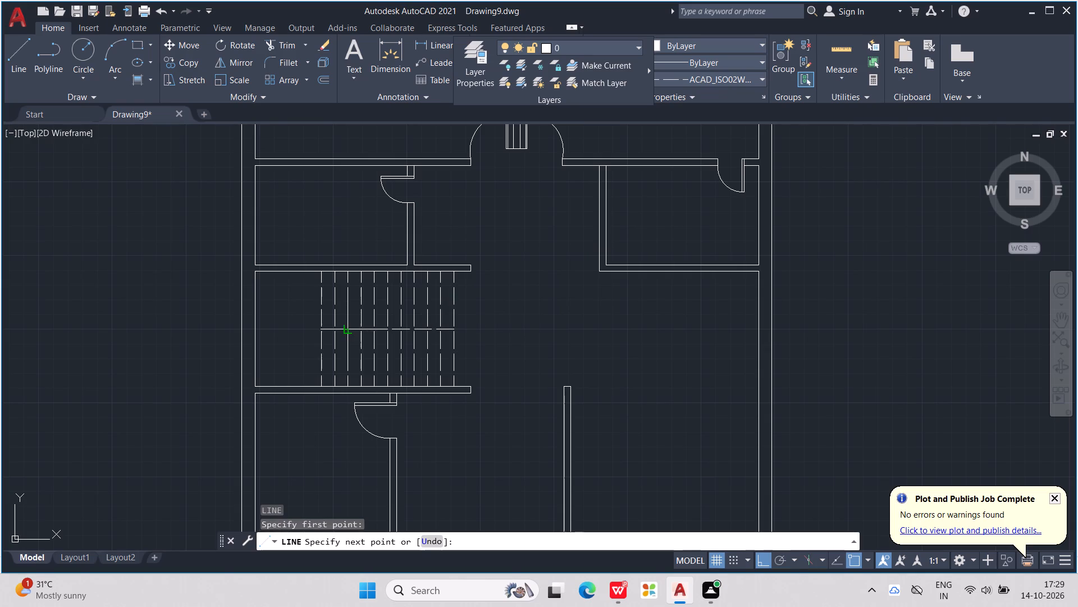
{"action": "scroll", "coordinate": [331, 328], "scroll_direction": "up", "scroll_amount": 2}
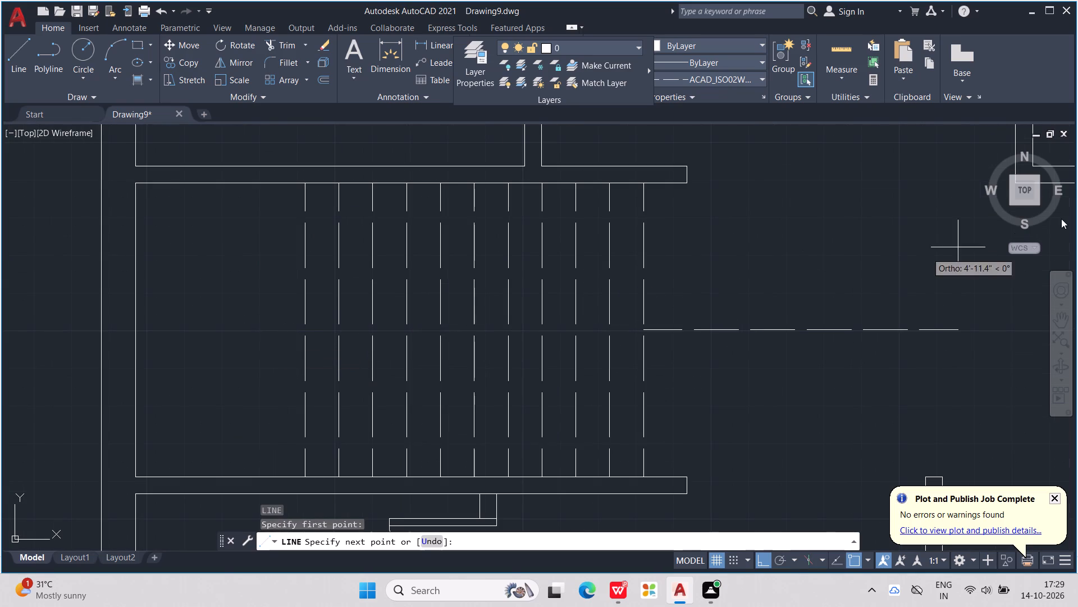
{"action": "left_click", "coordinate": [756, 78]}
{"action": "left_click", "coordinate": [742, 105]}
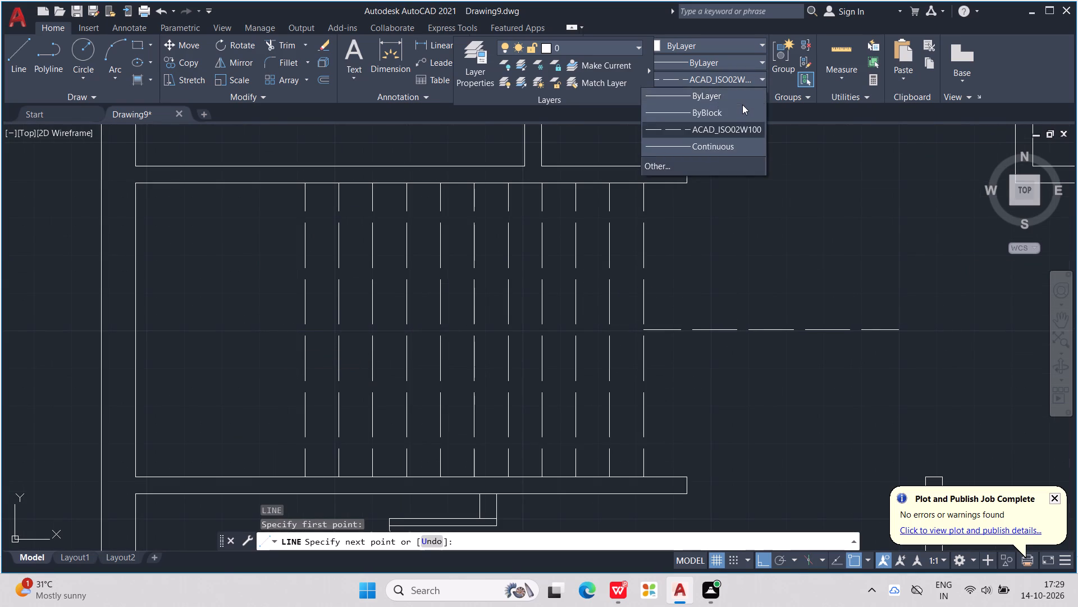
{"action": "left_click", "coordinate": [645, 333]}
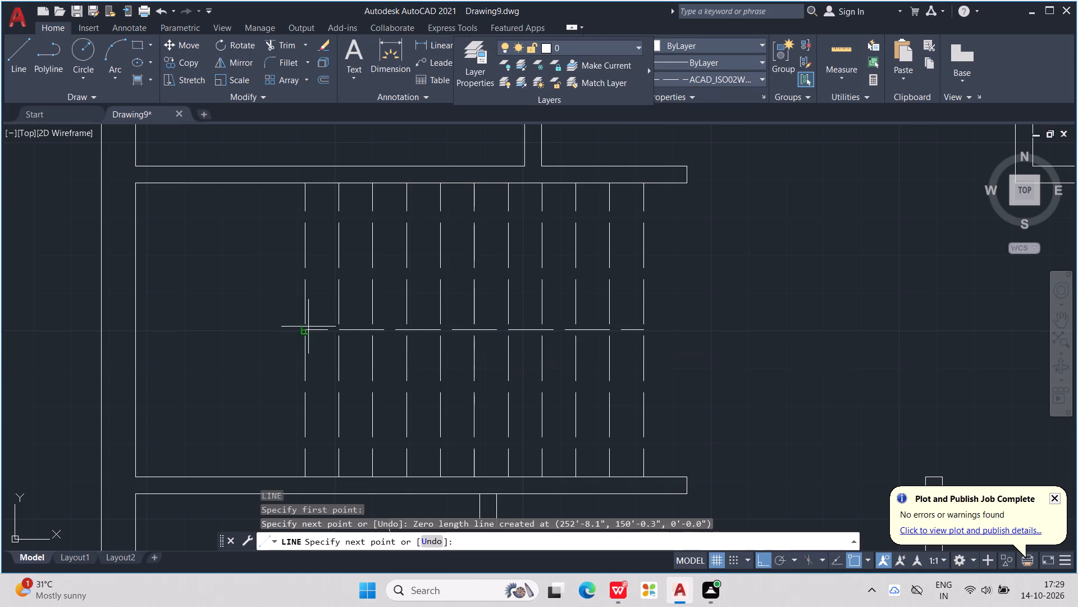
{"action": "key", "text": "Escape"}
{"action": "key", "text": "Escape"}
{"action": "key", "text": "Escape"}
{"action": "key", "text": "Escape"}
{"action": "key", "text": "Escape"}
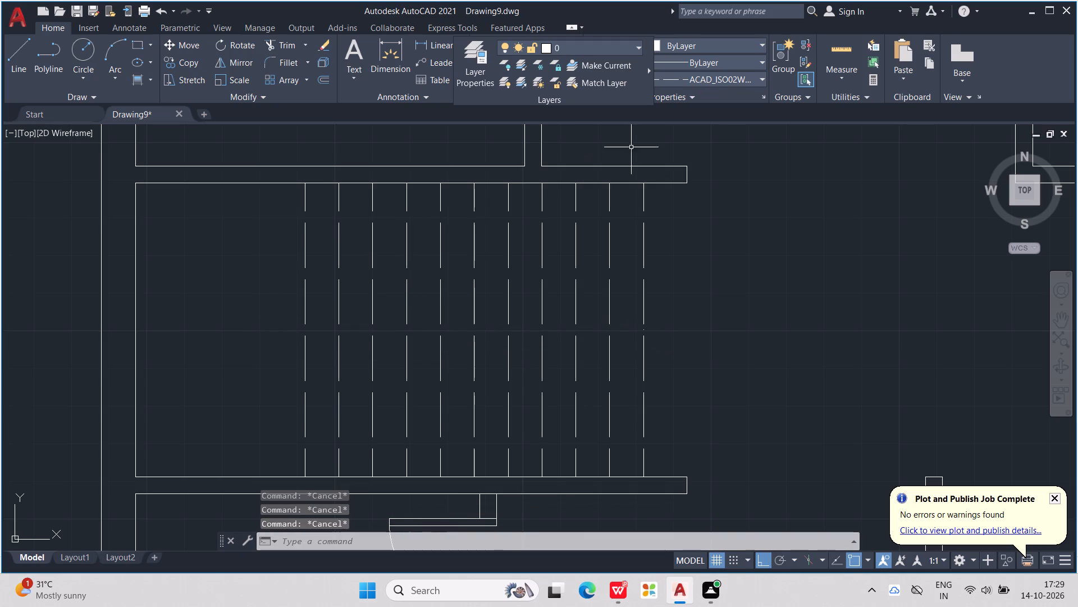
Set the current linetype to ByLayer.
{"action": "left_click", "coordinate": [743, 79]}
{"action": "left_click", "coordinate": [731, 101]}
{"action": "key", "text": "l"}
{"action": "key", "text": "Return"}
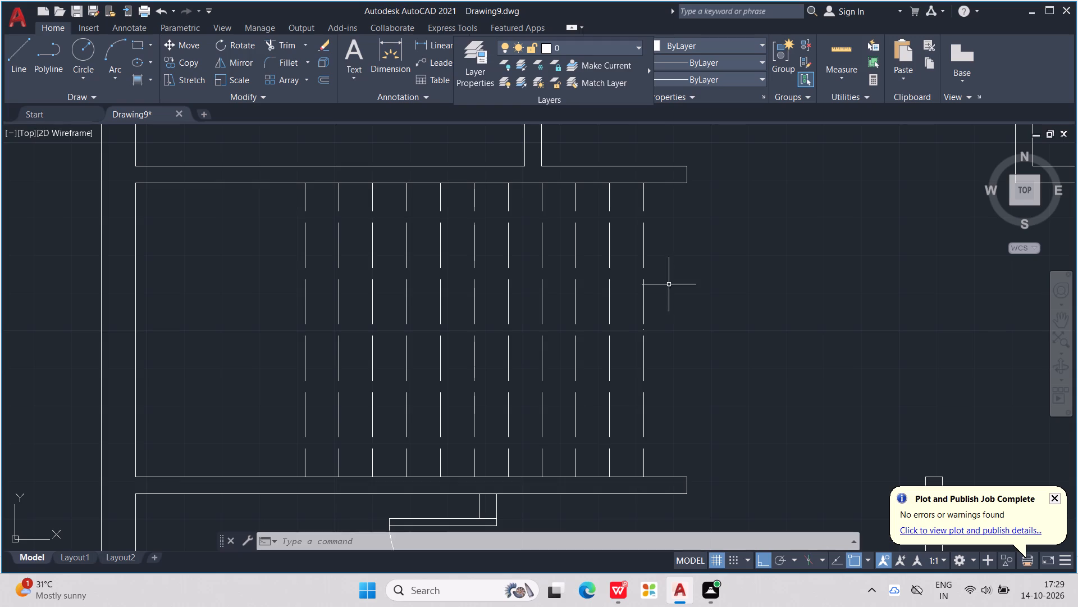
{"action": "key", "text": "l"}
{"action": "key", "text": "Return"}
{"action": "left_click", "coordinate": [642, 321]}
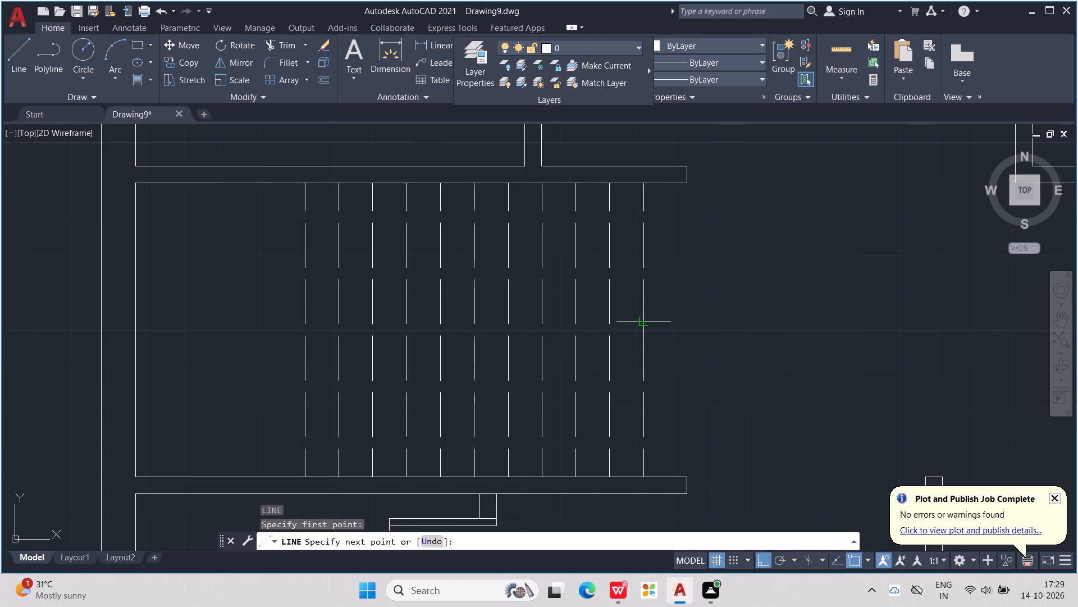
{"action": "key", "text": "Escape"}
Draw a horizontal line through the middle of the stair treads, from the rightmost tread's midpoint to just past the leftmost tread.
{"action": "key", "text": "l"}
{"action": "key", "text": "Return"}
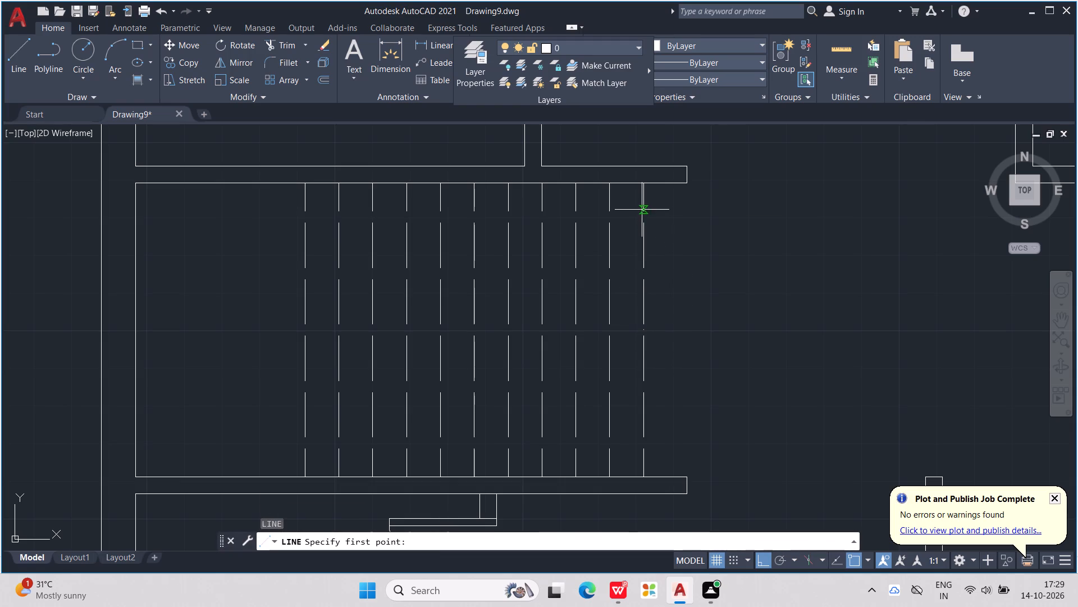
{"action": "scroll", "coordinate": [642, 208], "scroll_direction": "down", "scroll_amount": 3}
{"action": "scroll", "coordinate": [641, 237], "scroll_direction": "up", "scroll_amount": 2}
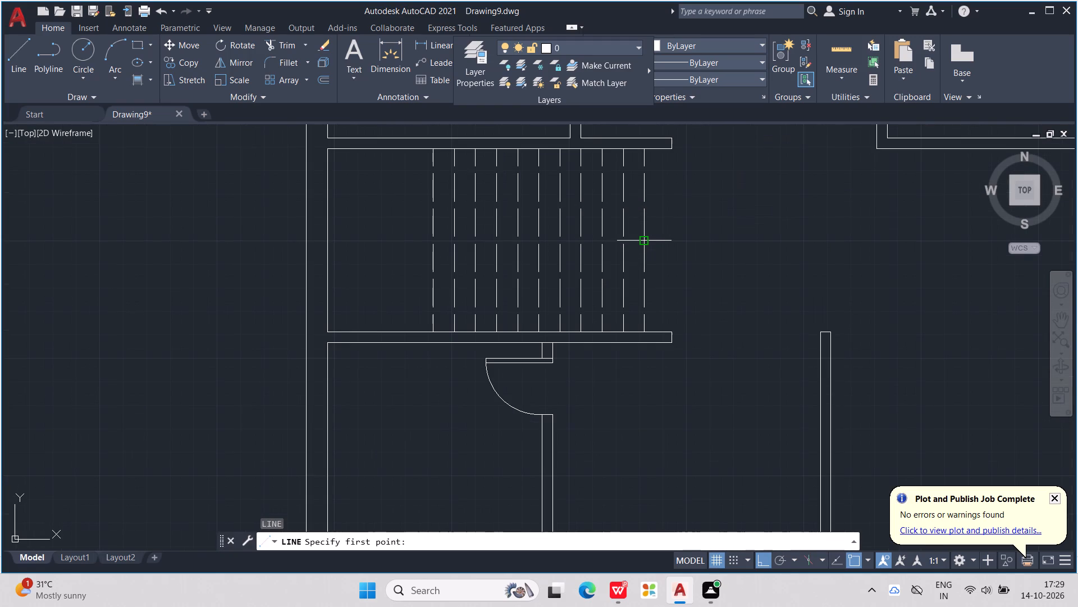
{"action": "left_click", "coordinate": [643, 239]}
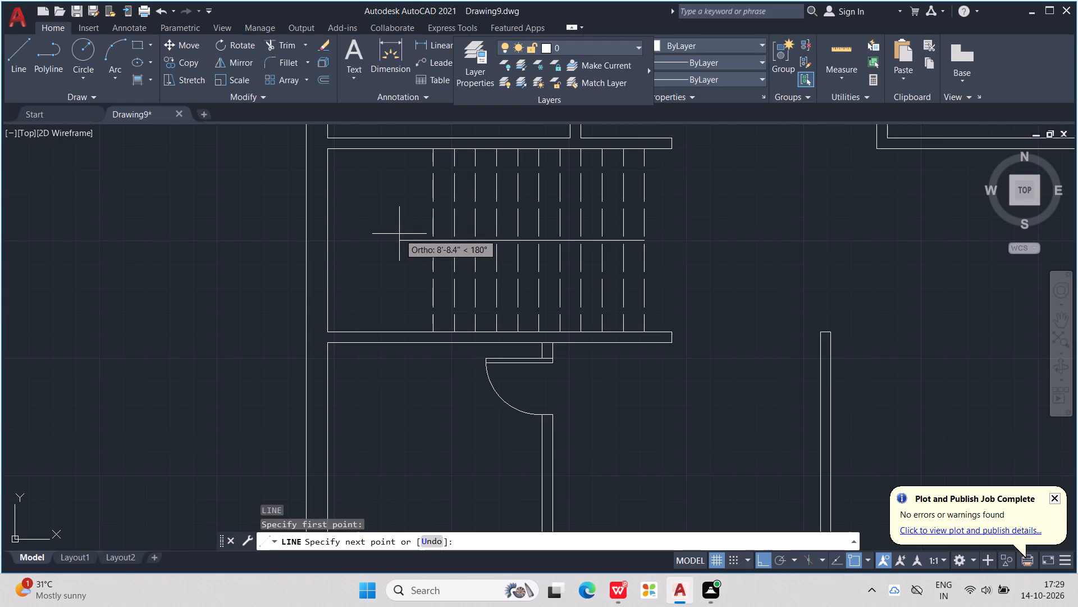
{"action": "scroll", "coordinate": [401, 232], "scroll_direction": "up", "scroll_amount": 1}
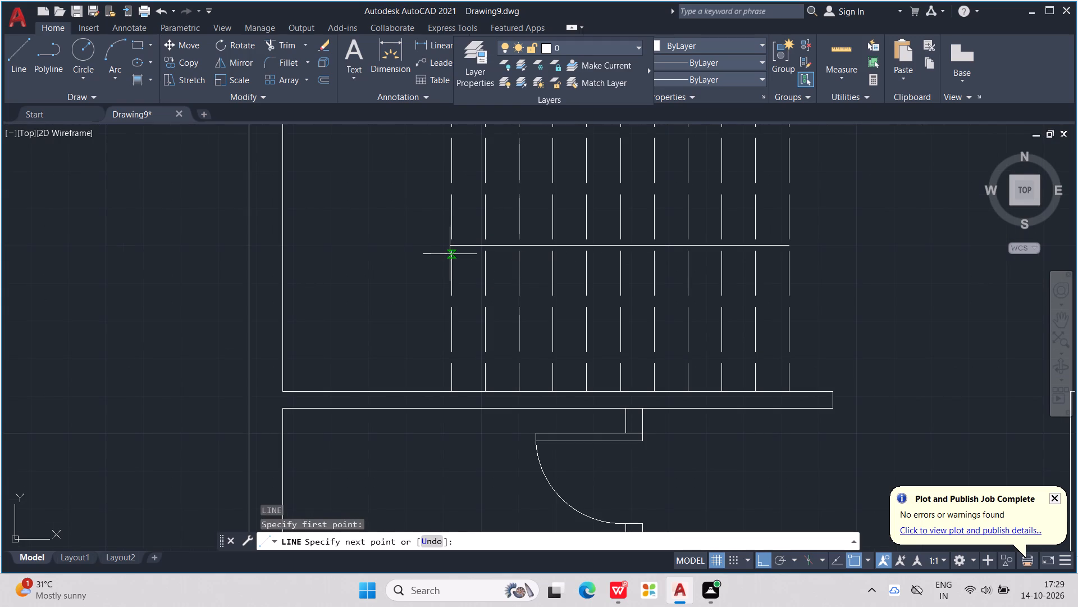
{"action": "left_click", "coordinate": [441, 252]}
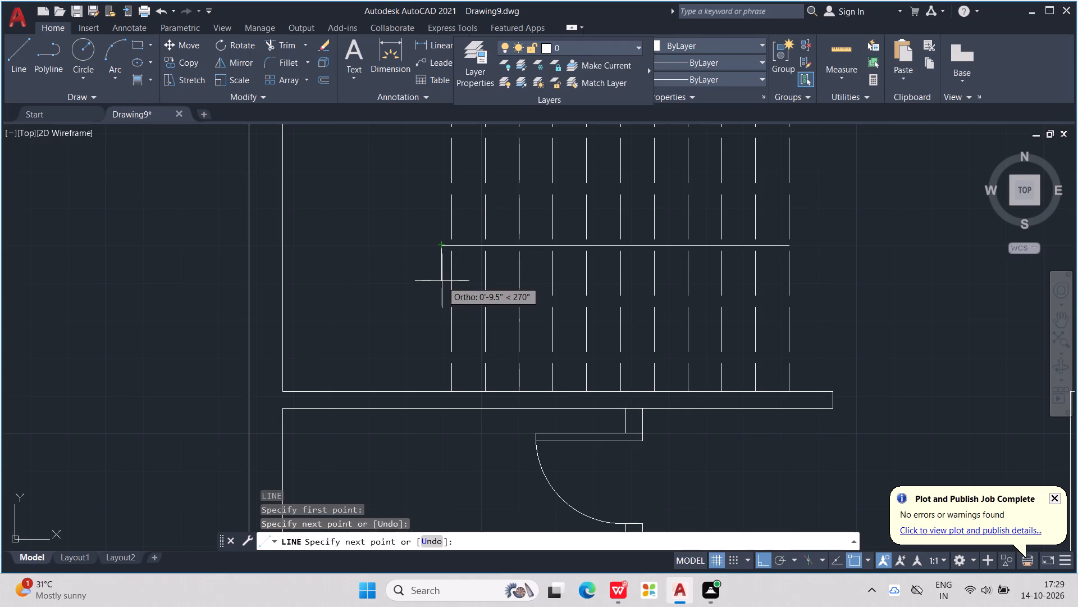
{"action": "key", "text": "Escape"}
{"action": "key", "text": "Escape"}
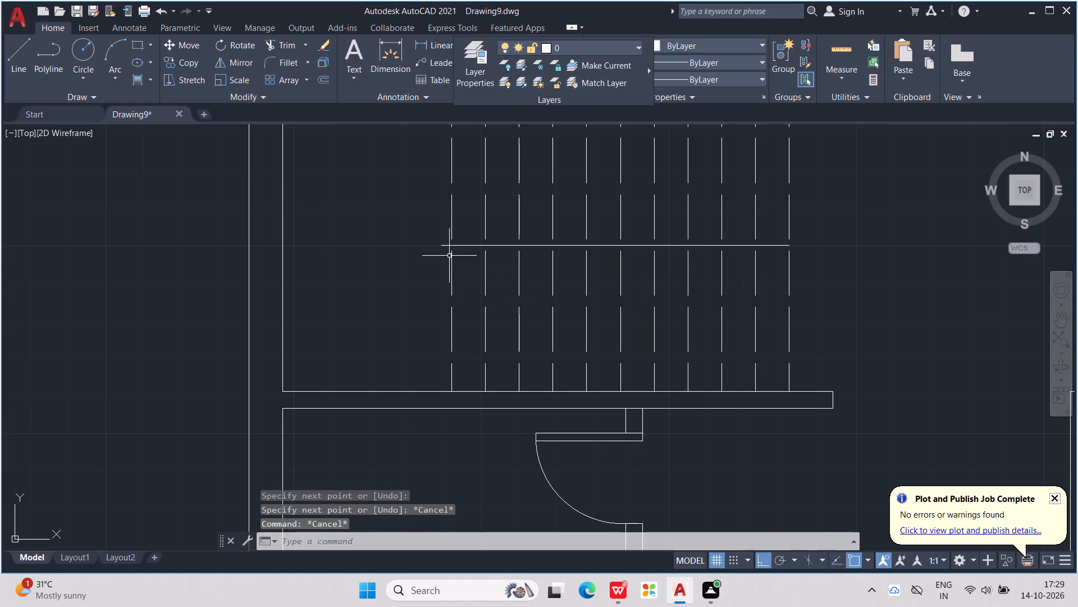
{"action": "key", "text": "Escape"}
{"action": "key", "text": "Escape"}
Offset the horizontal mid-line of the stairs downward twice at 2" spacing, the second time from the new copy.
{"action": "key", "text": "o"}
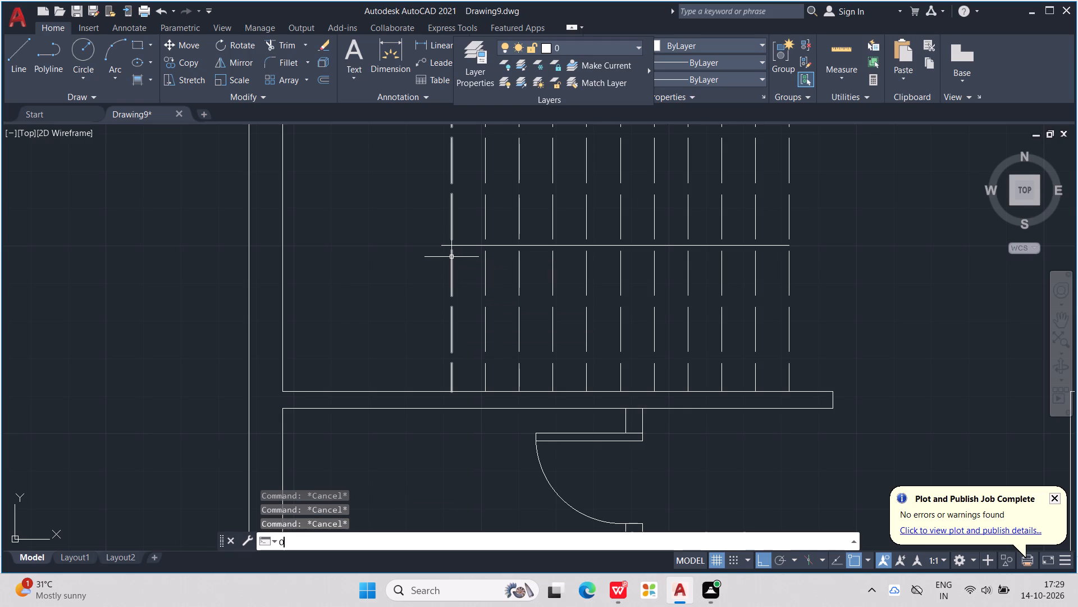
{"action": "type", "text": "FF"}
{"action": "key", "text": "Return"}
{"action": "type", "text": "2\""}
{"action": "key", "text": "Return"}
{"action": "left_click", "coordinate": [462, 243]}
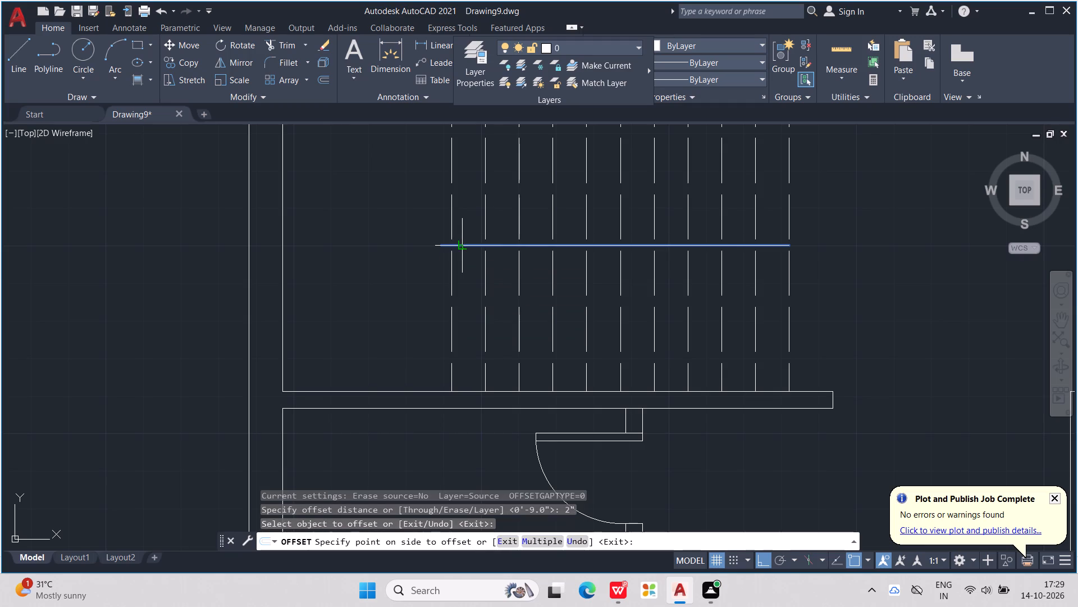
{"action": "left_click", "coordinate": [468, 270]}
{"action": "left_click", "coordinate": [477, 252]}
{"action": "left_click", "coordinate": [474, 282]}
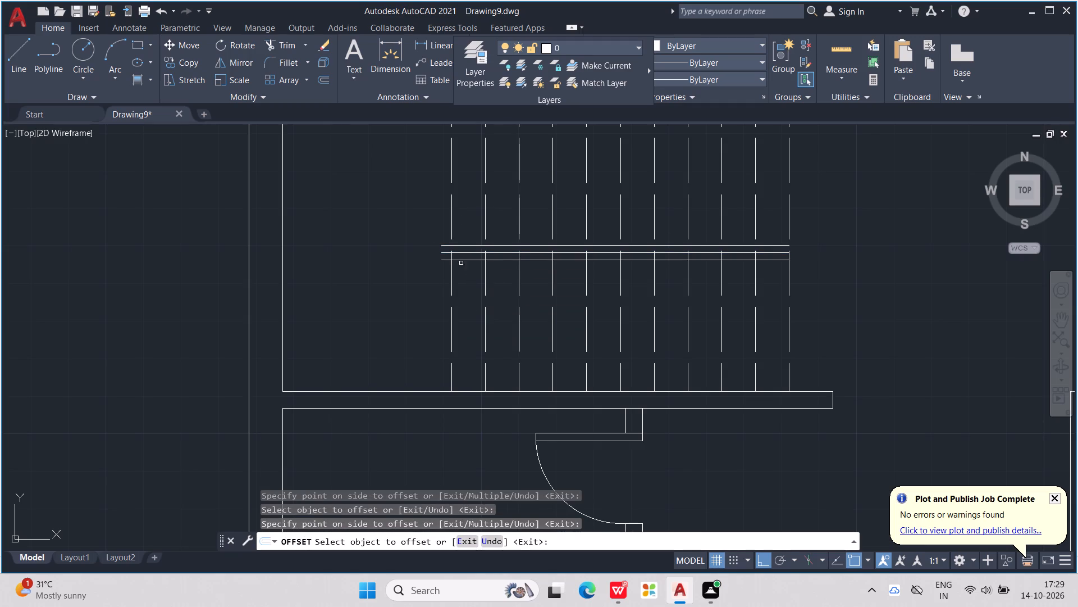
{"action": "scroll", "coordinate": [785, 230], "scroll_direction": "up", "scroll_amount": 1}
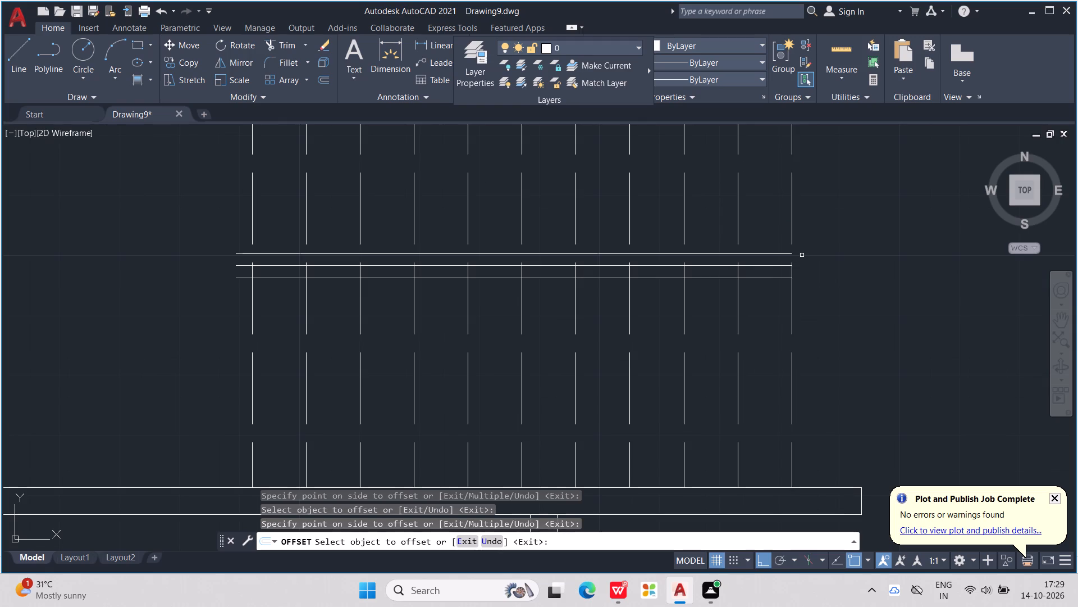
{"action": "key", "text": "Escape"}
{"action": "key", "text": "Escape"}
{"action": "key", "text": "Escape"}
{"action": "key", "text": "Escape"}
{"action": "key", "text": "Escape"}
{"action": "key", "text": "Escape"}
{"action": "key", "text": "Escape"}
{"action": "key", "text": "Escape"}
{"action": "key", "text": "Escape"}
{"action": "key", "text": "Escape"}
{"action": "key", "text": "Escape"}
{"action": "key", "text": "Escape"}
{"action": "key", "text": "Escape"}
{"action": "key", "text": "Escape"}
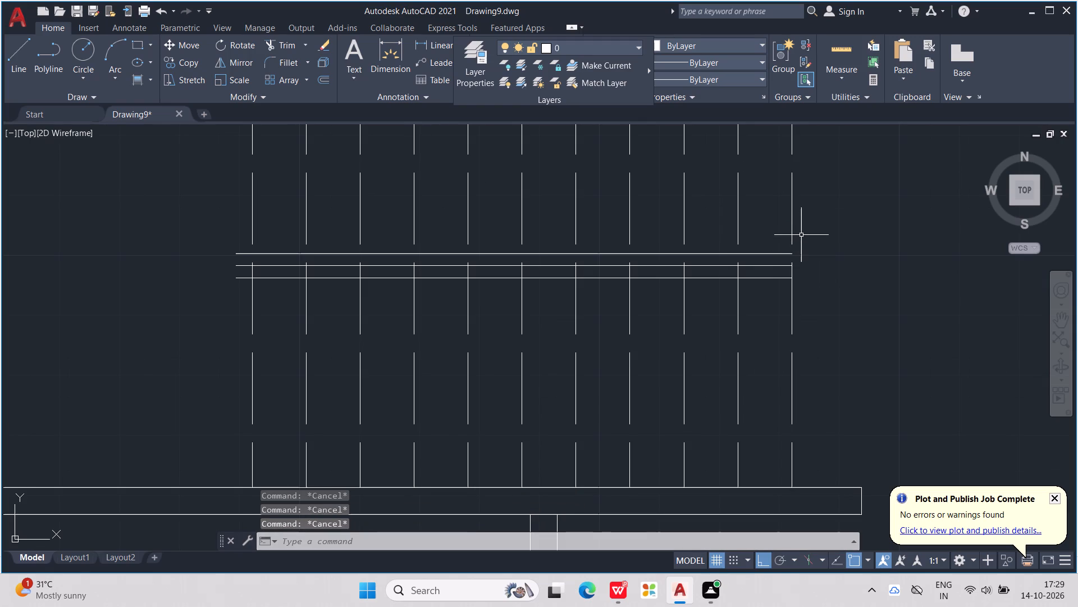
Close the right end of the three-line stair divider with a short vertical line from its top line to its bottom line.
{"action": "key", "text": "l"}
{"action": "key", "text": "Return"}
{"action": "left_click", "coordinate": [791, 251]}
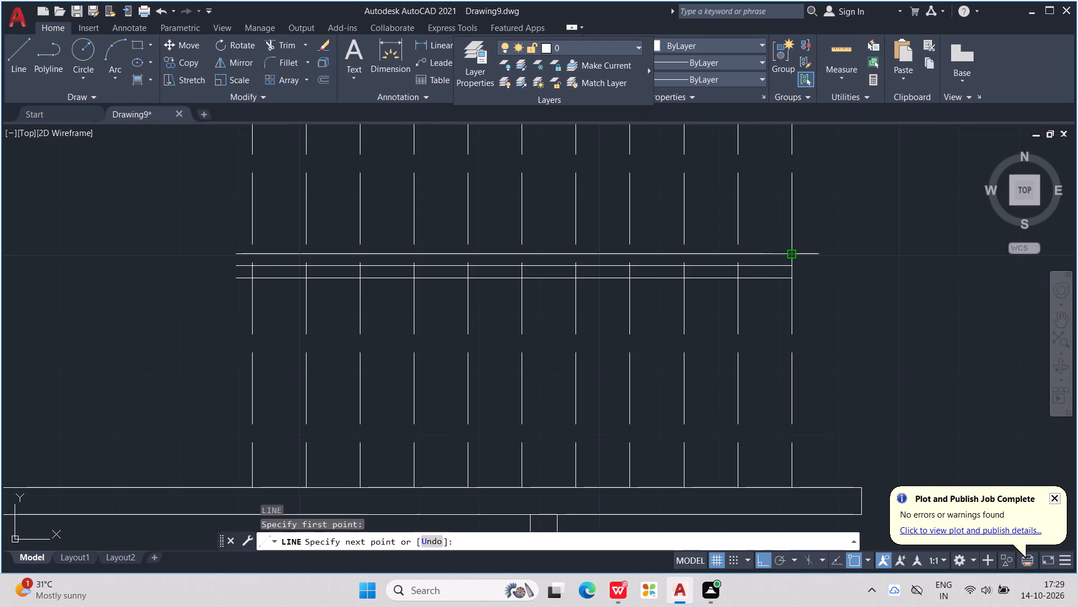
{"action": "scroll", "coordinate": [800, 274], "scroll_direction": "up", "scroll_amount": 2}
{"action": "left_click", "coordinate": [776, 281]}
{"action": "scroll", "coordinate": [775, 282], "scroll_direction": "down", "scroll_amount": 3}
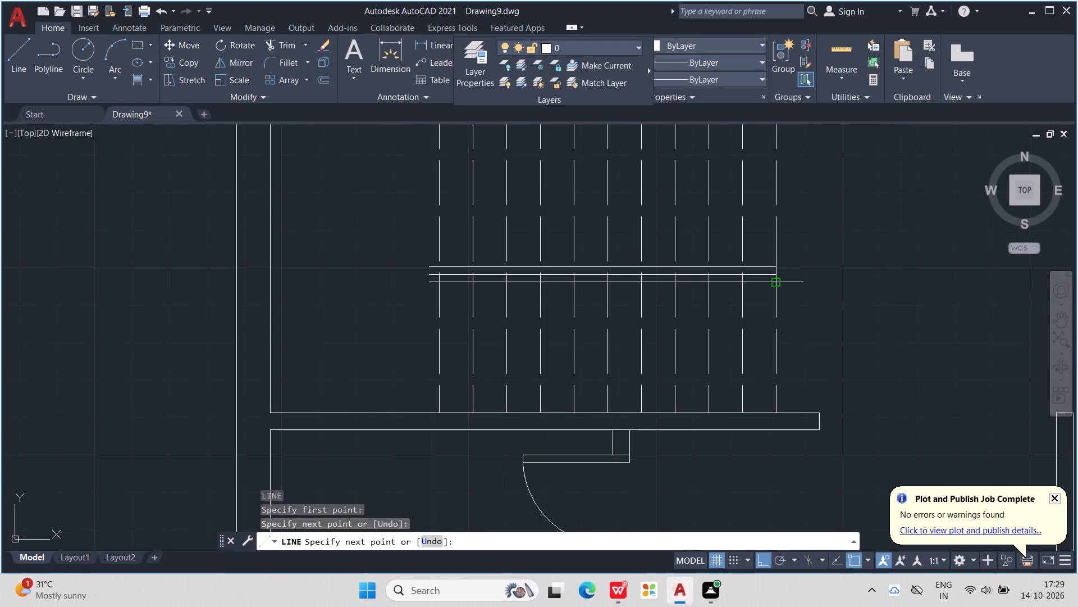
{"action": "key", "text": "Escape"}
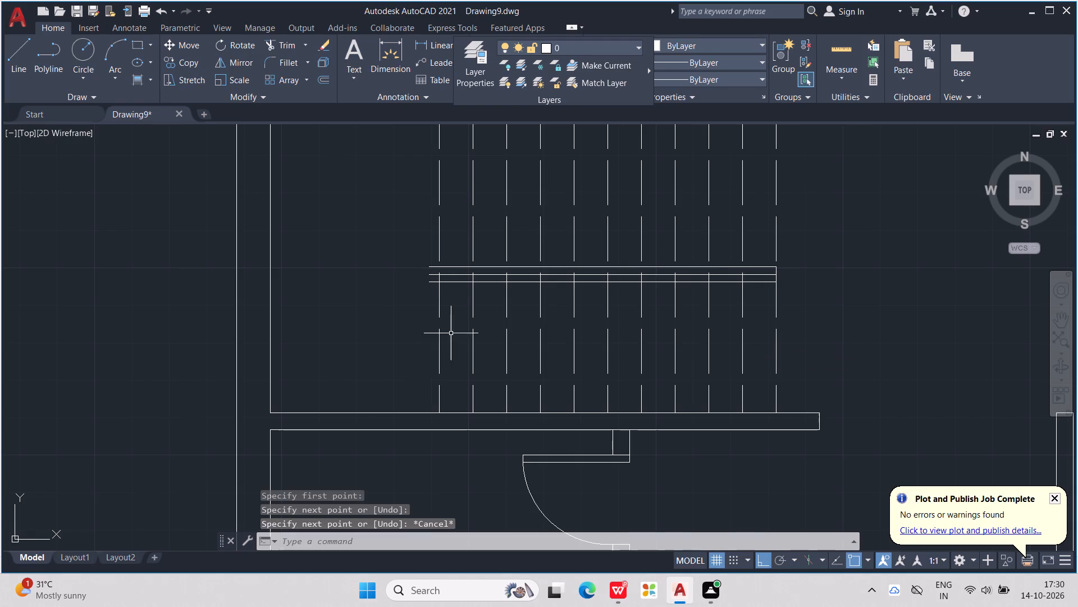
Close the left end of the stair divider with a short vertical line from its top line to its bottom line.
{"action": "scroll", "coordinate": [429, 308], "scroll_direction": "up", "scroll_amount": 2}
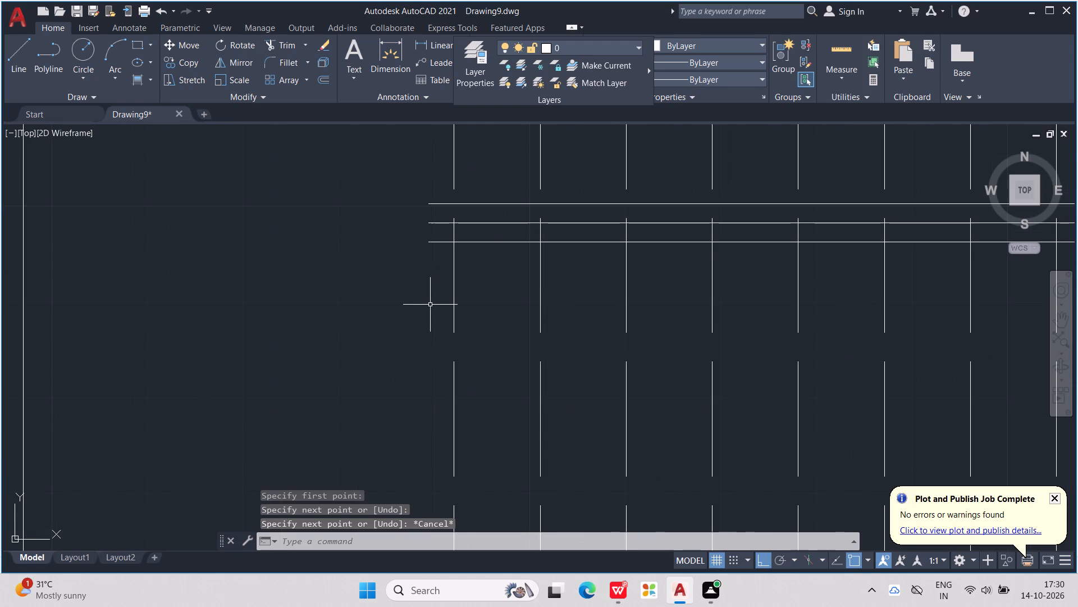
{"action": "key", "text": "l"}
{"action": "key", "text": "Return"}
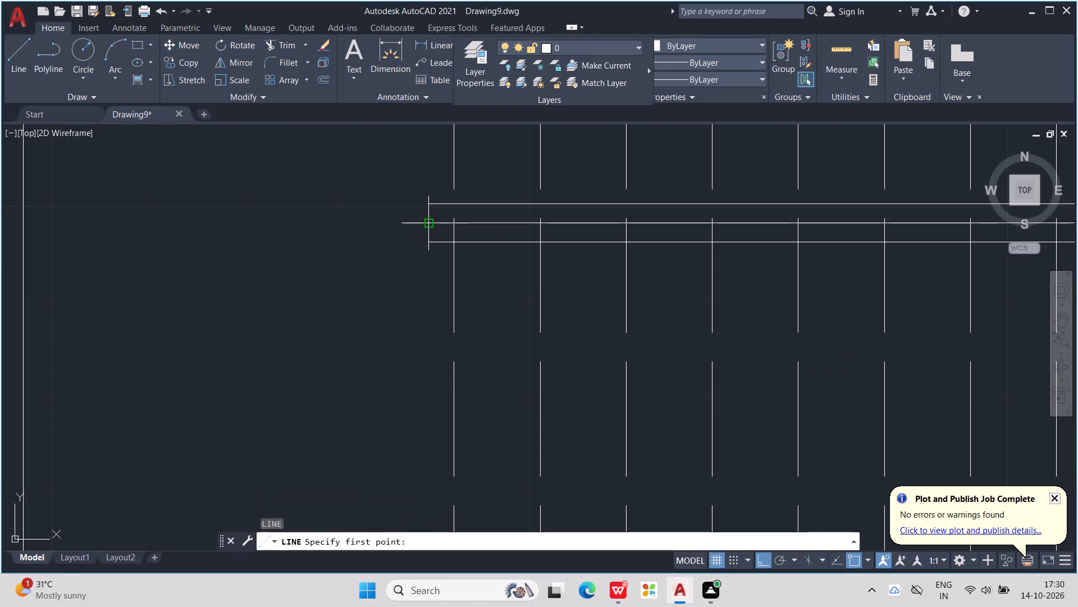
{"action": "left_click", "coordinate": [428, 206]}
{"action": "left_click", "coordinate": [427, 242]}
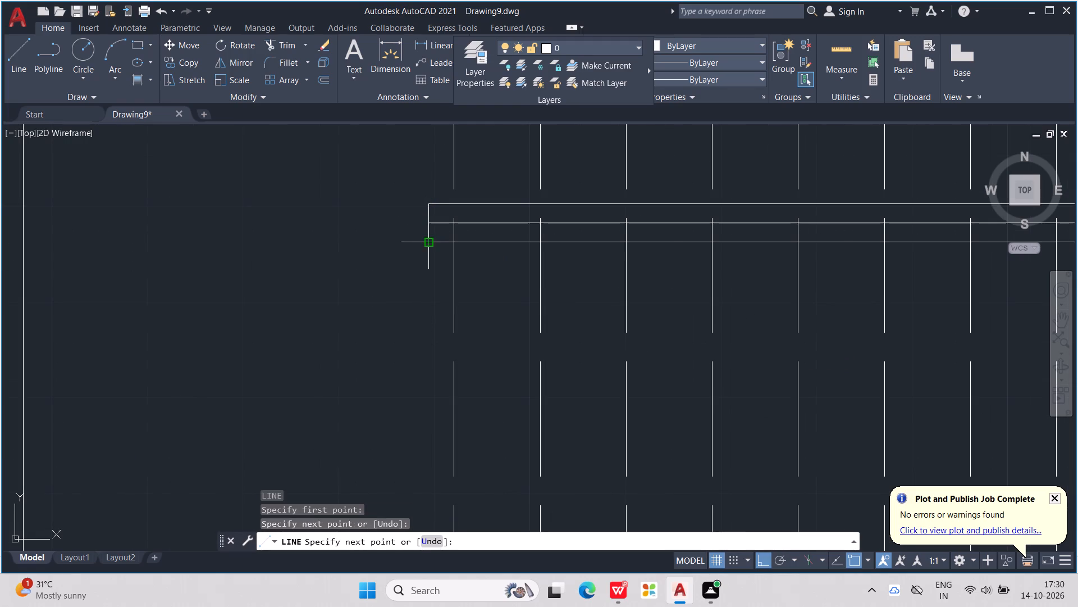
{"action": "scroll", "coordinate": [427, 242], "scroll_direction": "down", "scroll_amount": 2}
{"action": "key", "text": "Escape"}
{"action": "key", "text": "Escape"}
{"action": "key", "text": "Escape"}
{"action": "key", "text": "Escape"}
{"action": "key", "text": "Escape"}
{"action": "key", "text": "Escape"}
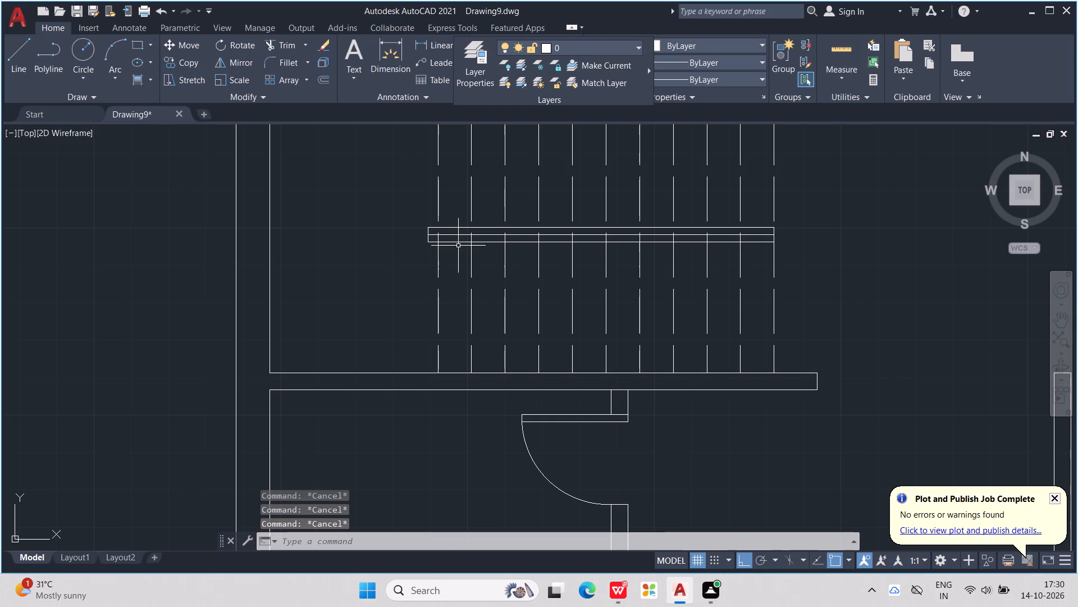
{"action": "key", "text": "Escape"}
{"action": "key", "text": "Escape"}
{"action": "key", "text": "Escape"}
{"action": "key", "text": "Escape"}
{"action": "key", "text": "Escape"}
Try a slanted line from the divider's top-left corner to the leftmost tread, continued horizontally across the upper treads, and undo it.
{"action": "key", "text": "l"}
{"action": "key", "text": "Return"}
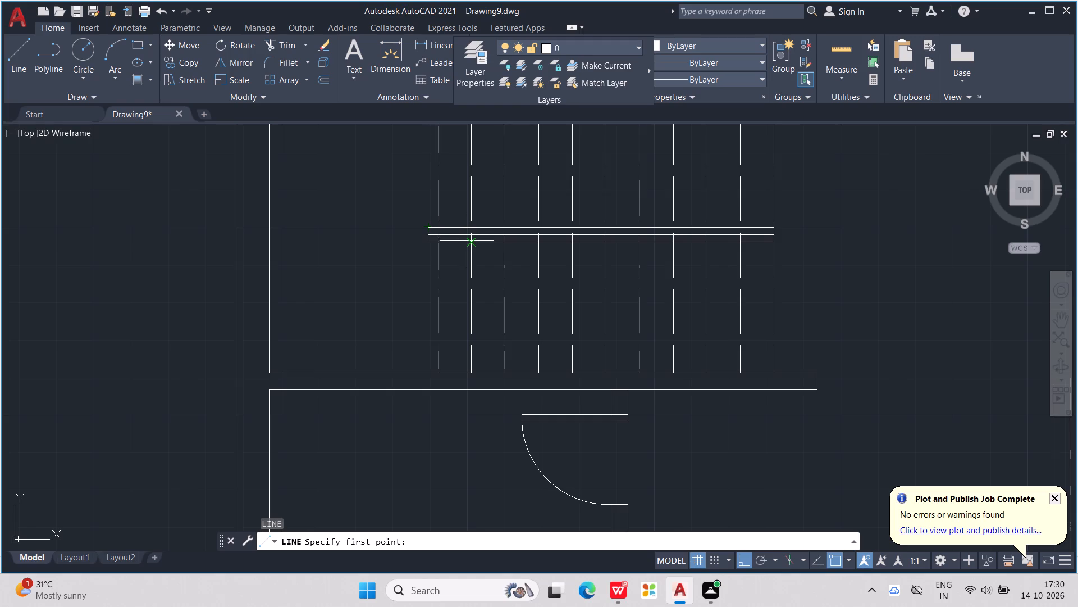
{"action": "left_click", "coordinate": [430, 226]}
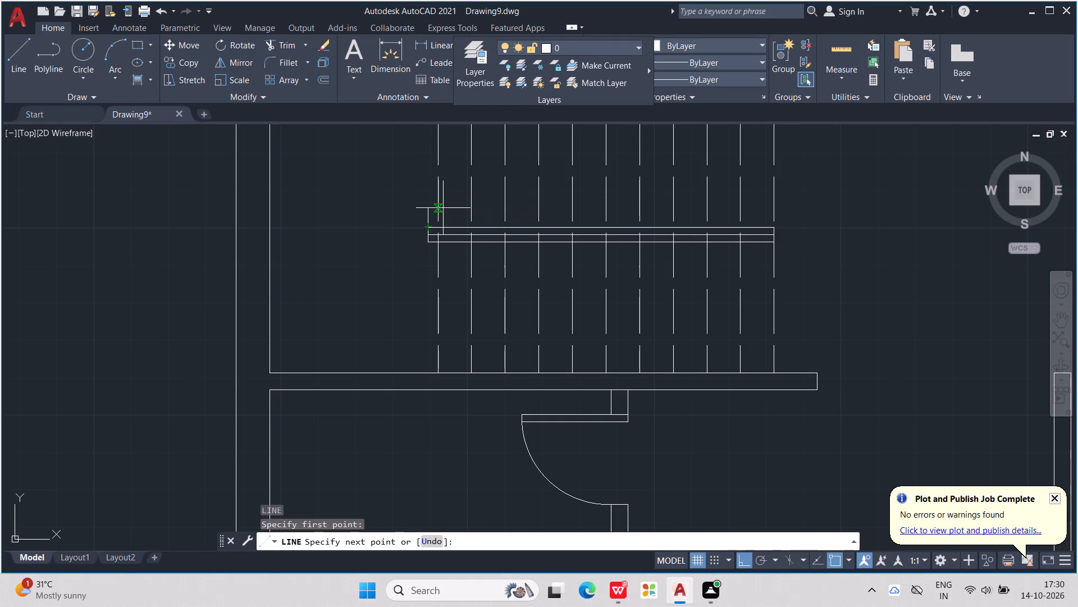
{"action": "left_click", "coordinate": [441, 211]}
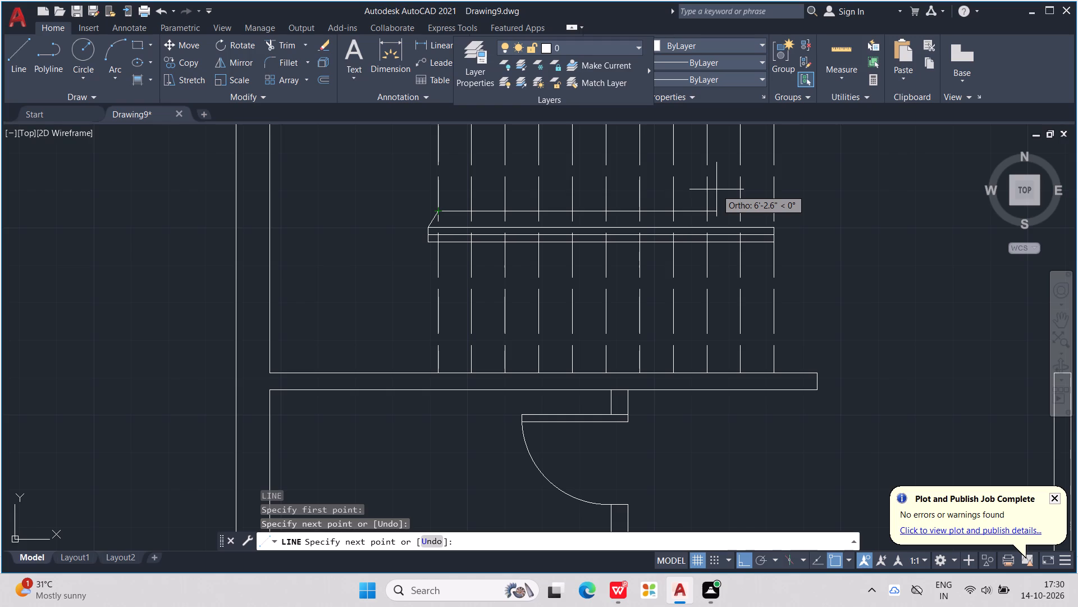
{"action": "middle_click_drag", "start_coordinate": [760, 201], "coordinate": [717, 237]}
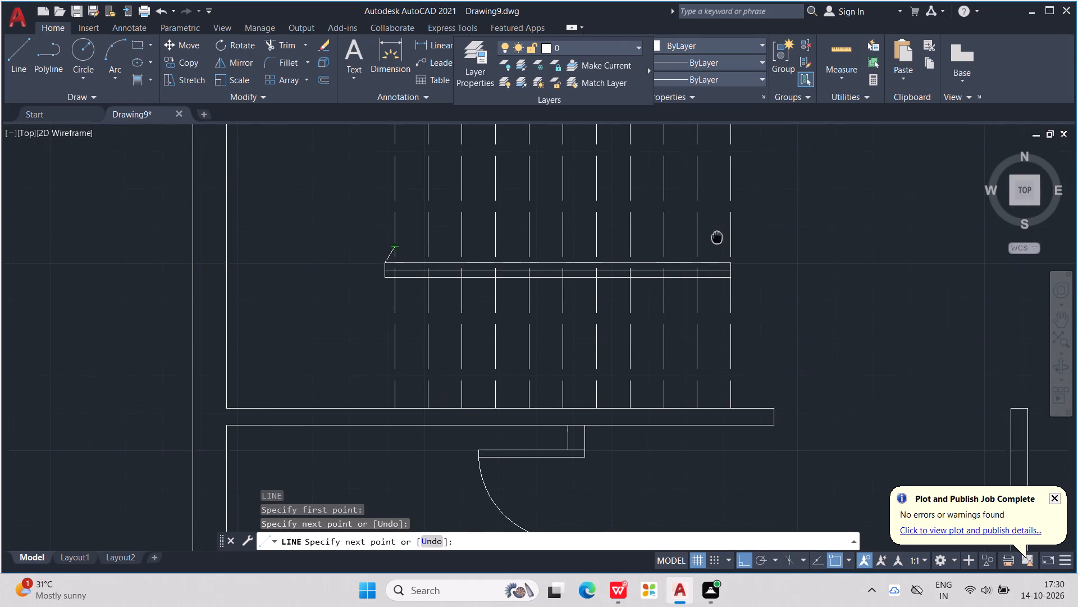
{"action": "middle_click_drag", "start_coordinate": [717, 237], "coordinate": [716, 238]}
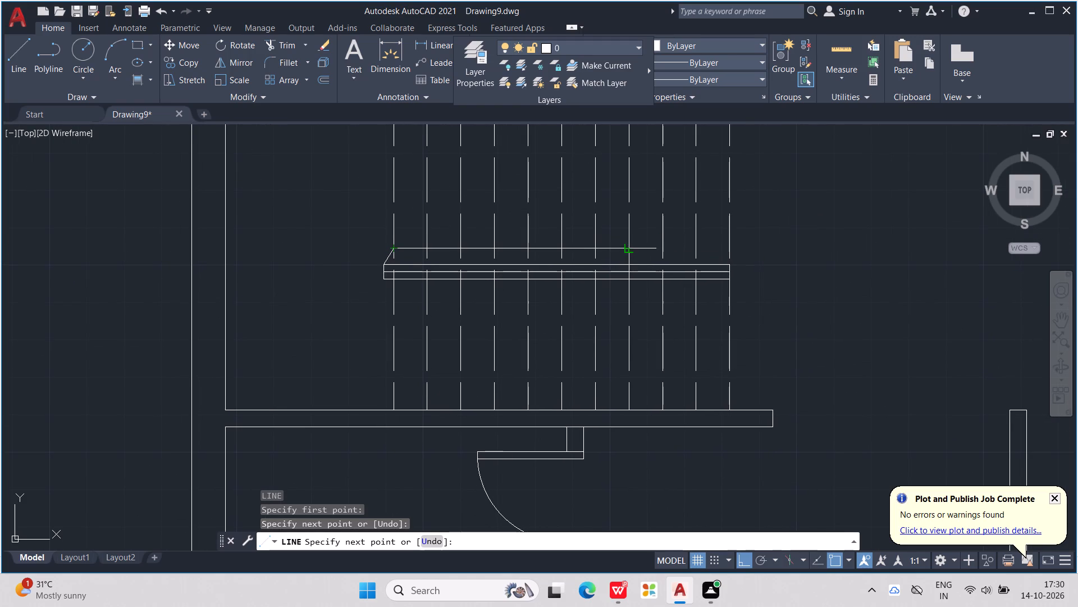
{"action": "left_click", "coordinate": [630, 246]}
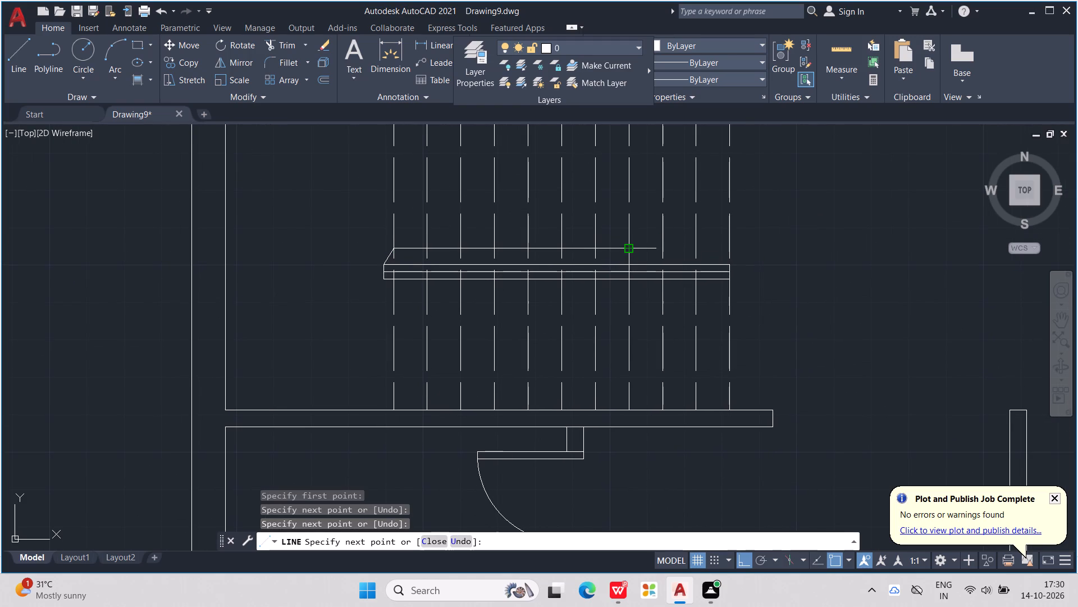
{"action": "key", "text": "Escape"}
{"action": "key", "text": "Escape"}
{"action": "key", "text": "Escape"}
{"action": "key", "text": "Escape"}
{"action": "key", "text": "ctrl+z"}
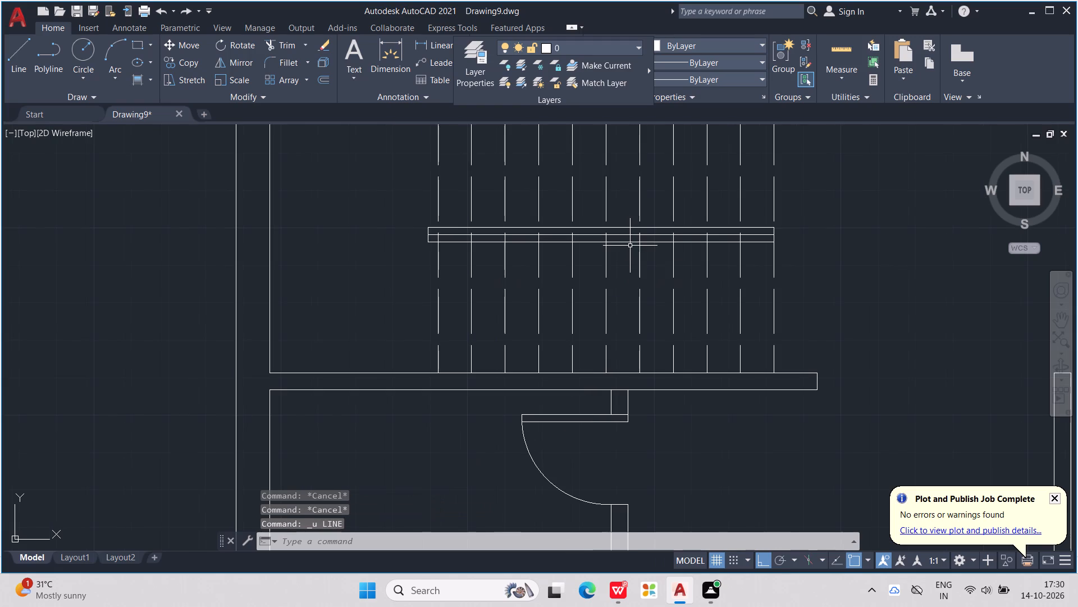
Draw a line from the divider's top-left corner about 5" up, continuing horizontally right to the fourth tread from the right.
{"action": "key", "text": "l"}
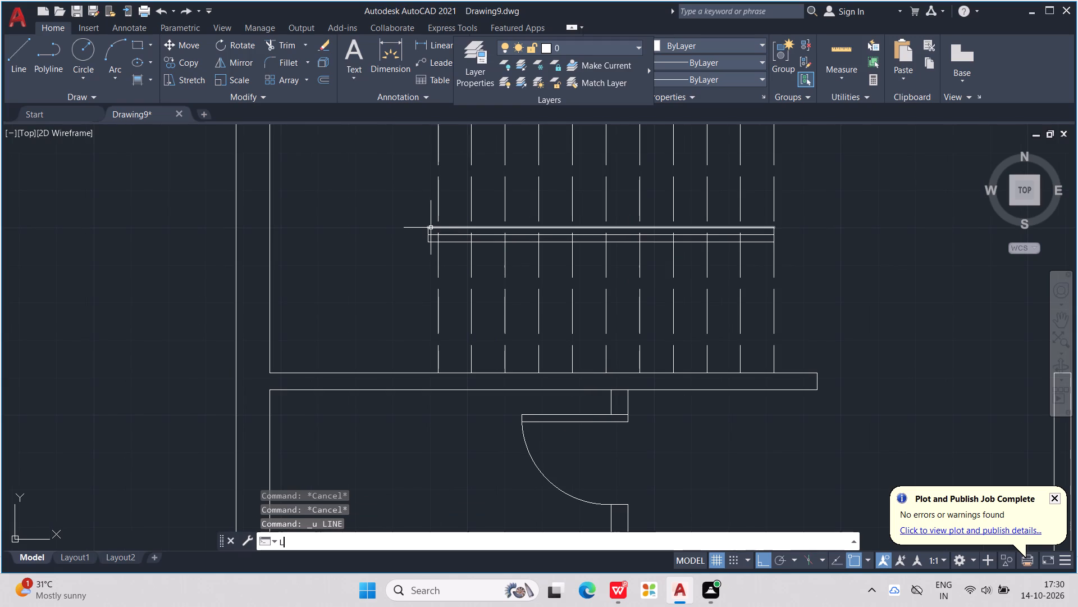
{"action": "key", "text": "Return"}
{"action": "left_click", "coordinate": [427, 229]}
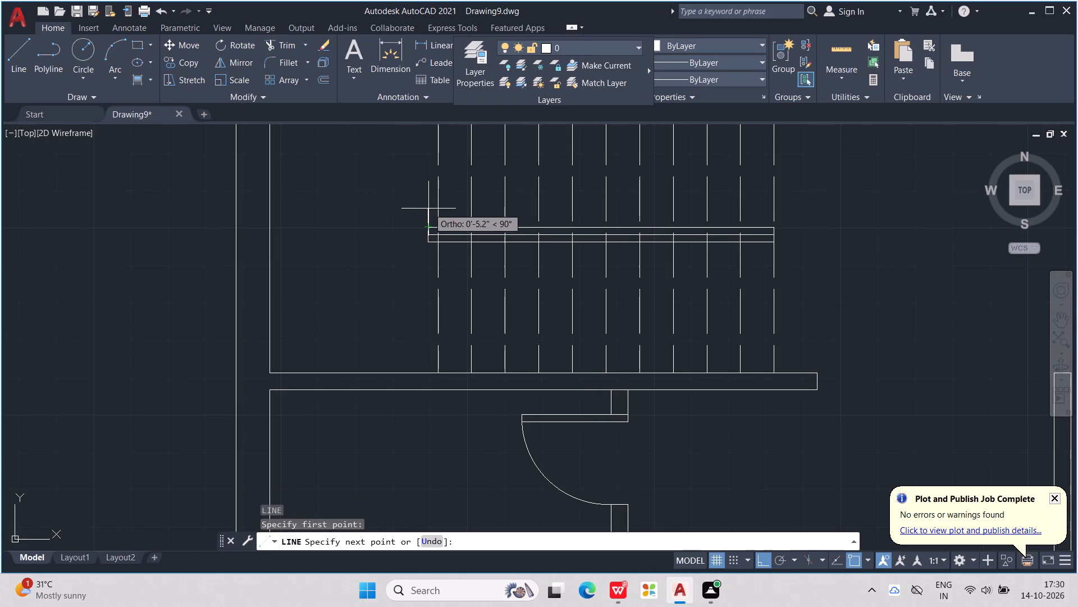
{"action": "left_click", "coordinate": [428, 209]}
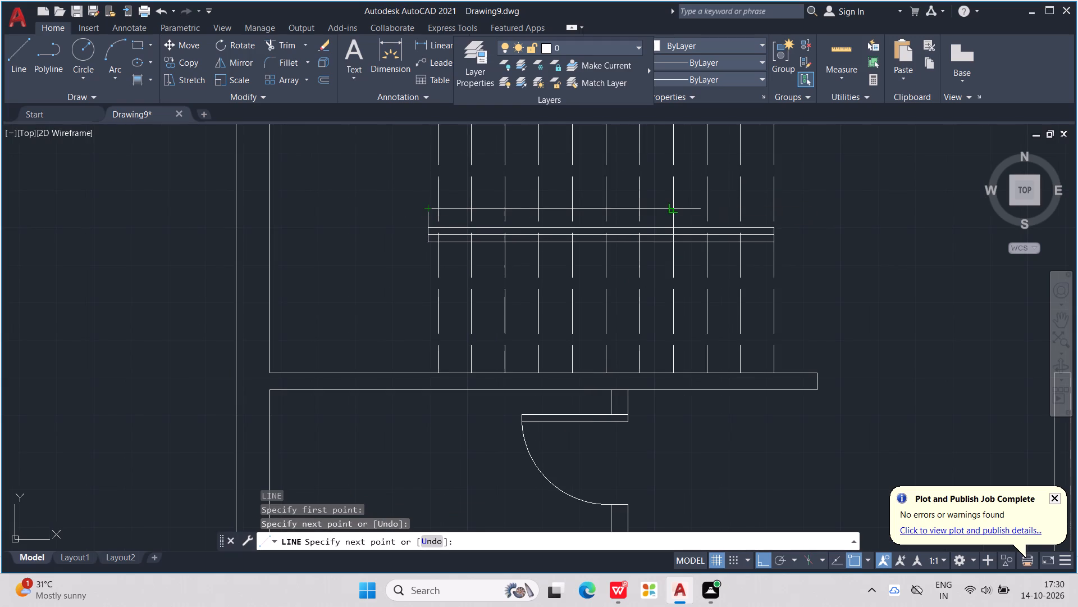
{"action": "left_click", "coordinate": [672, 211]}
{"action": "middle_click_drag", "start_coordinate": [673, 177], "coordinate": [632, 233]}
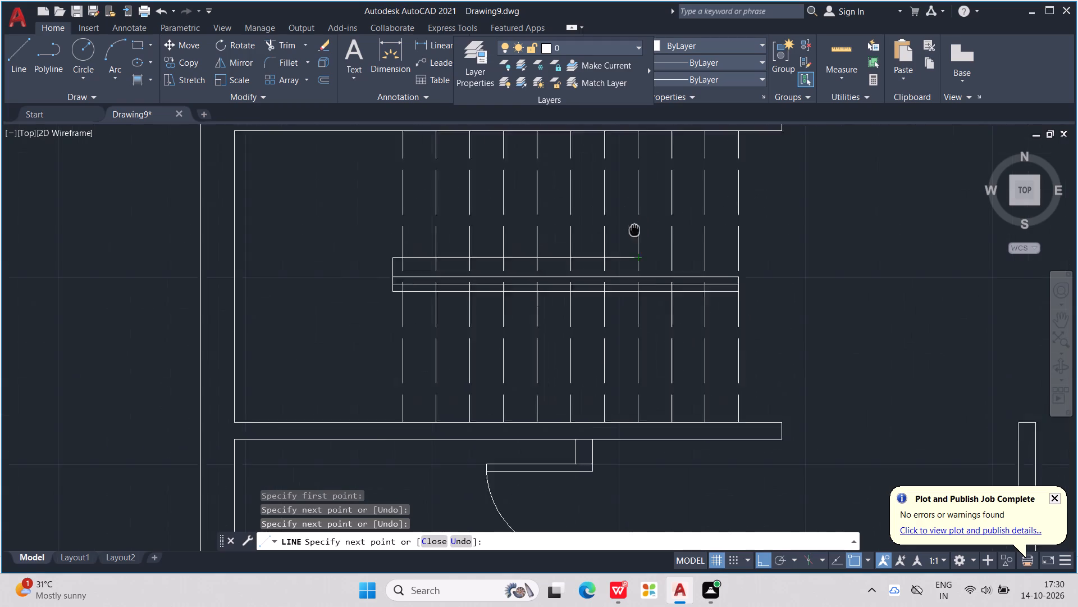
{"action": "middle_click_drag", "start_coordinate": [632, 233], "coordinate": [604, 245]}
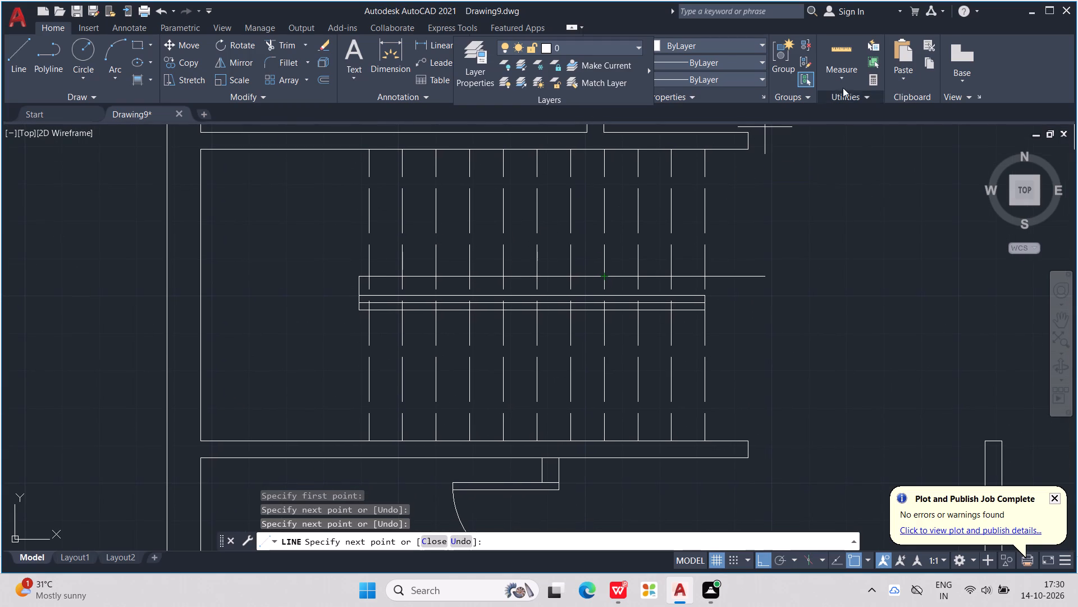
{"action": "key", "text": "Escape"}
Using the ACAD_ISO02W100 linetype, draw a line from the upper handrail line's right end 1" up, left across the treads, and down to its left end.
{"action": "left_click", "coordinate": [736, 79]}
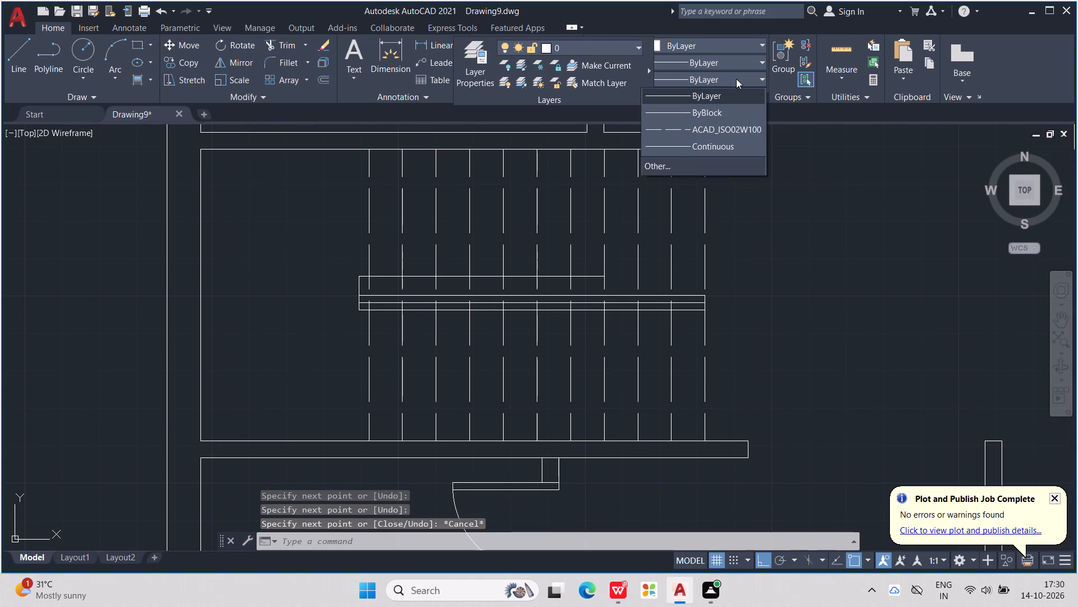
{"action": "left_click", "coordinate": [727, 125]}
{"action": "key", "text": "l"}
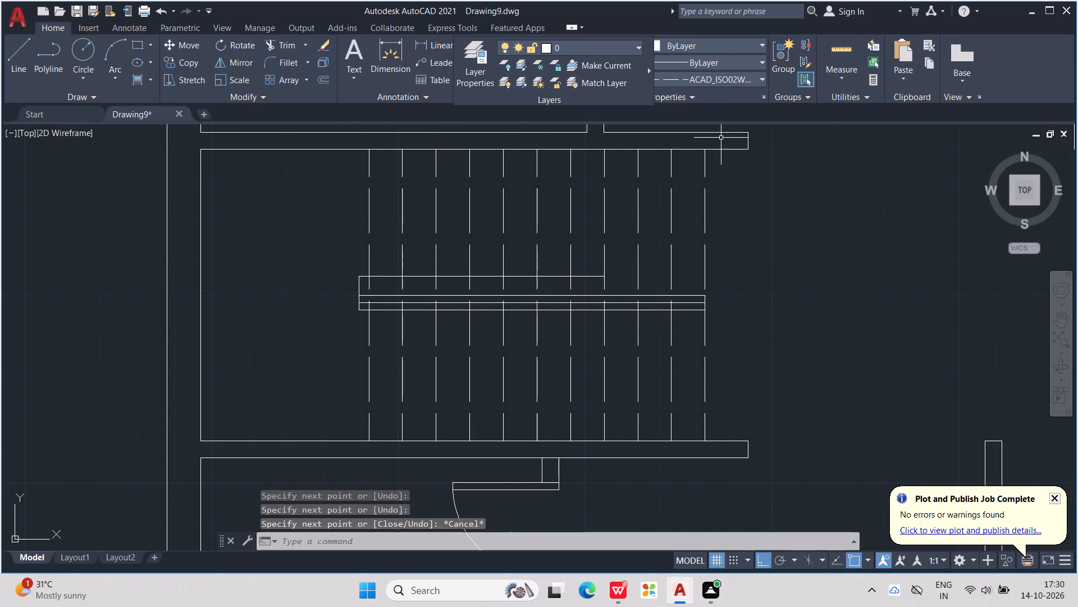
{"action": "key", "text": "Return"}
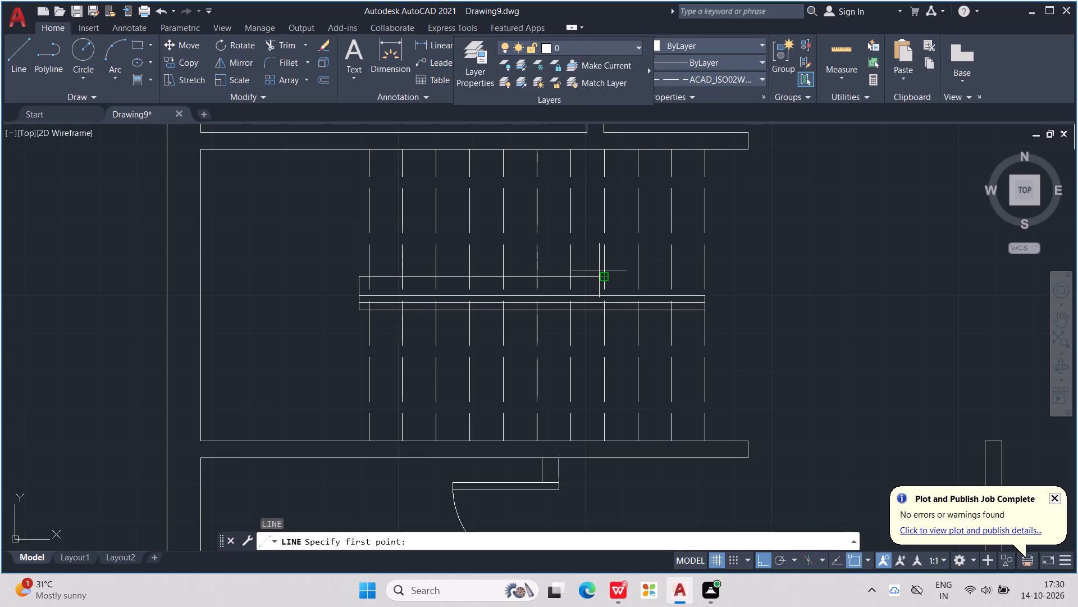
{"action": "left_click", "coordinate": [601, 277]}
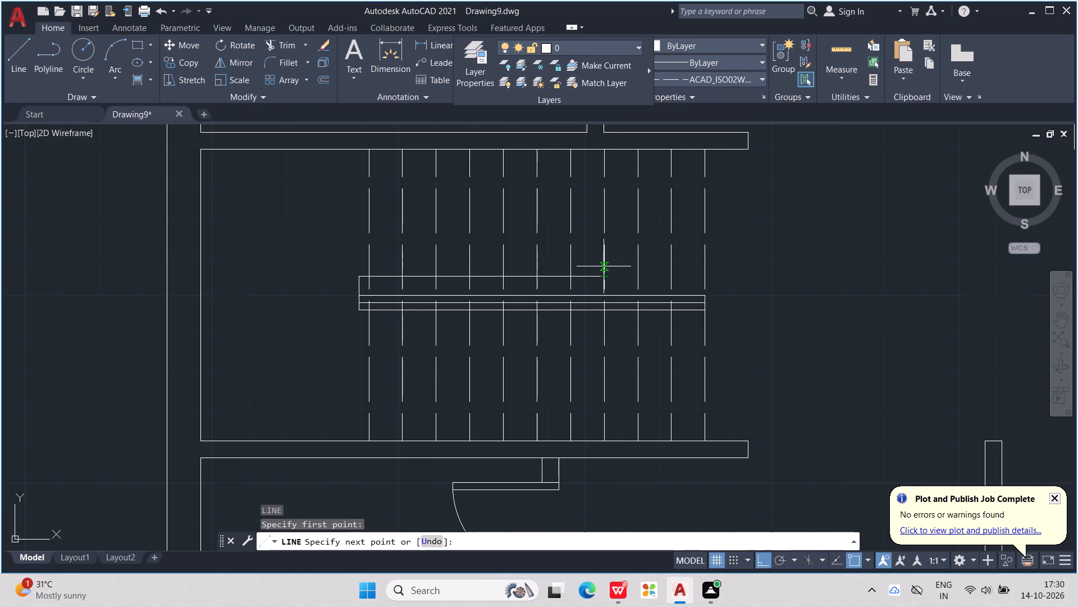
{"action": "left_click", "coordinate": [604, 270]}
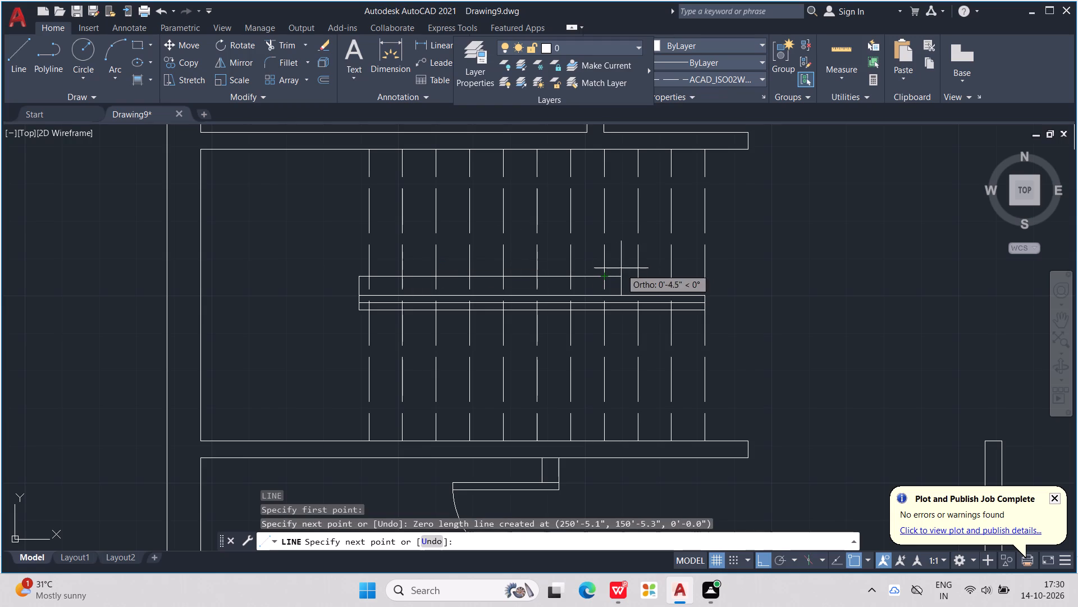
{"action": "type", "text": "1\""}
{"action": "key", "text": "Return"}
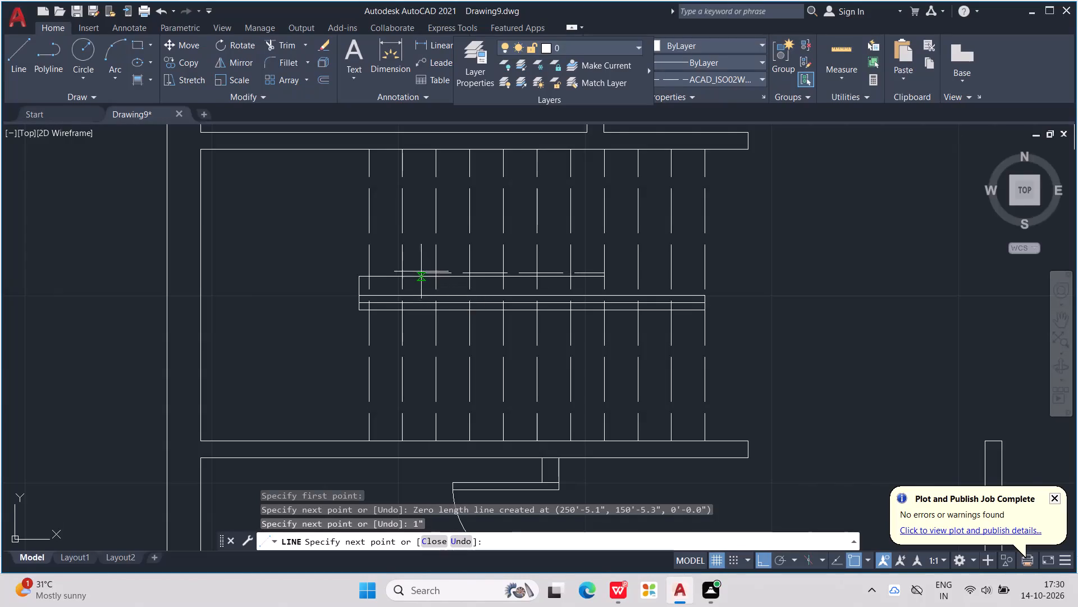
{"action": "scroll", "coordinate": [421, 271], "scroll_direction": "up", "scroll_amount": 2}
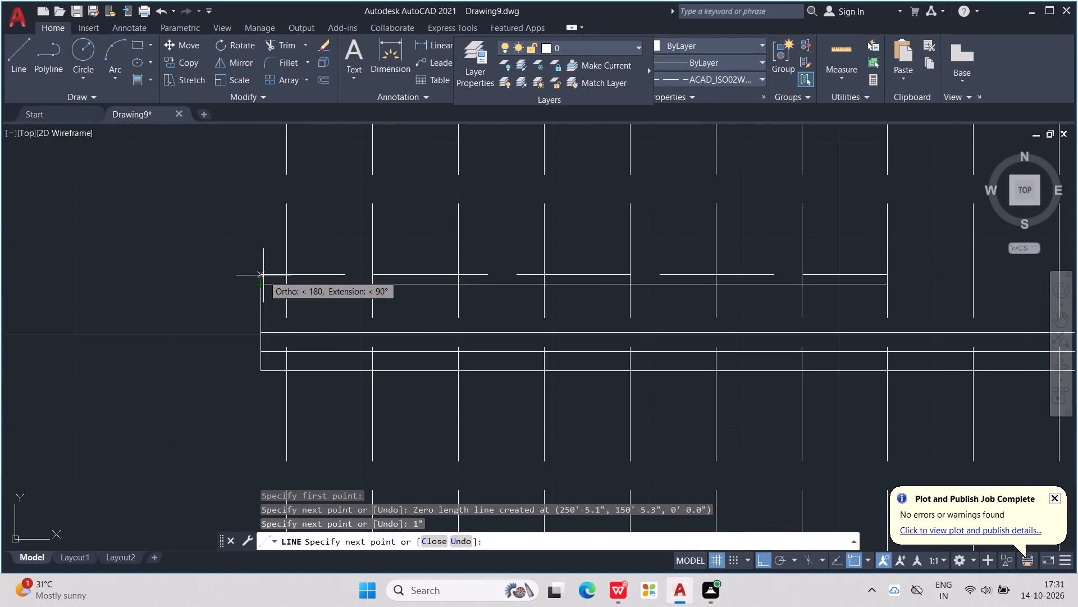
{"action": "left_click", "coordinate": [263, 275]}
{"action": "left_click", "coordinate": [261, 285]}
{"action": "scroll", "coordinate": [262, 282], "scroll_direction": "down", "scroll_amount": 4}
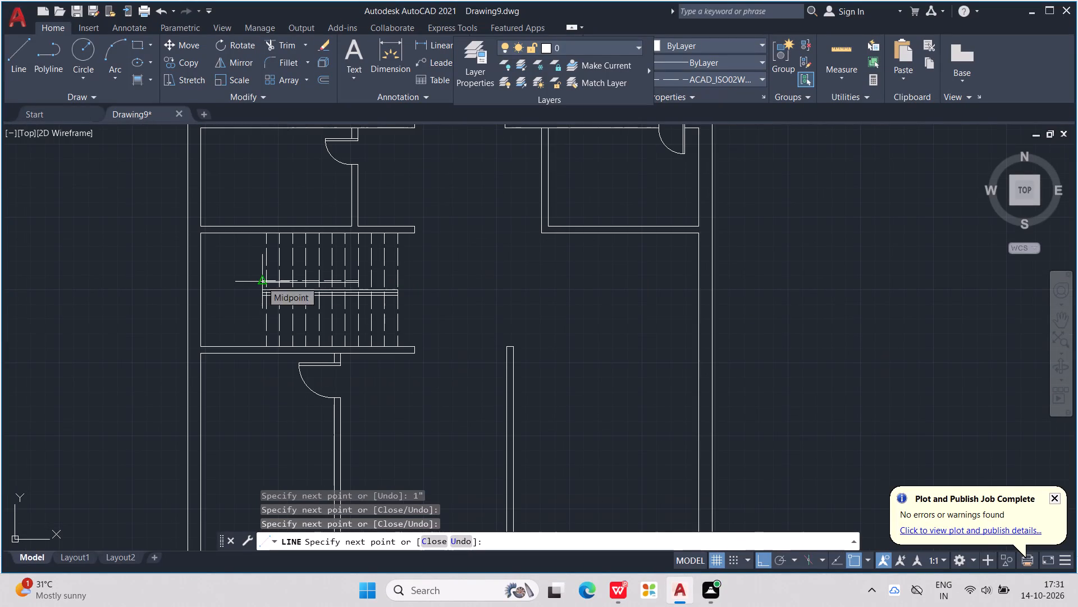
{"action": "key", "text": "Escape"}
{"action": "key", "text": "Escape"}
{"action": "key", "text": "Escape"}
{"action": "key", "text": "Escape"}
{"action": "key", "text": "Escape"}
{"action": "key", "text": "Escape"}
Trim away the three rightmost treads of the upper stair flight, above the central divider.
{"action": "type", "text": "TR"}
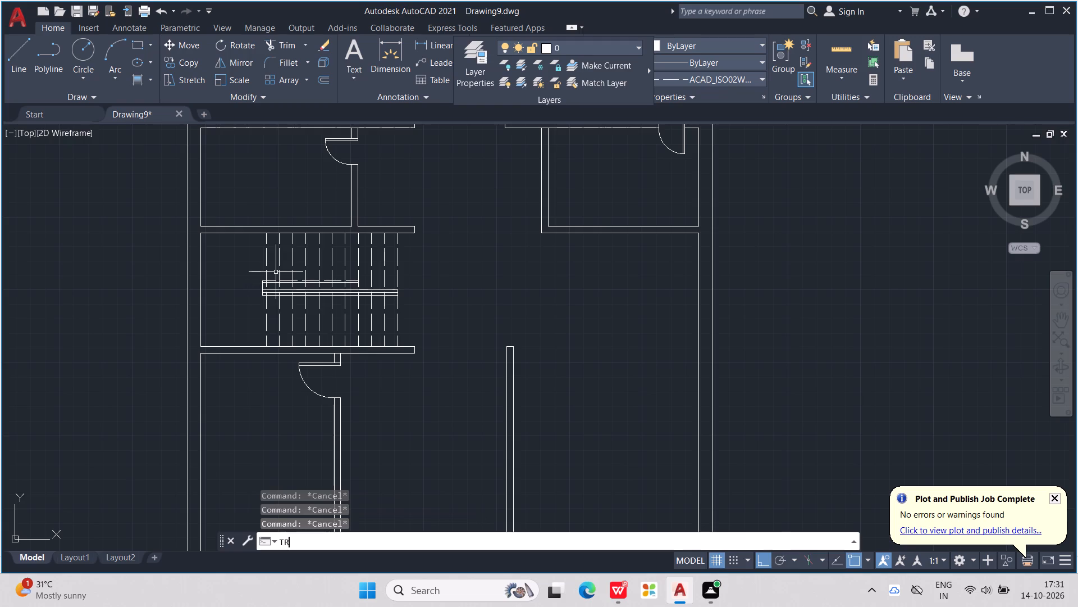
{"action": "key", "text": "Return"}
{"action": "scroll", "coordinate": [399, 253], "scroll_direction": "up", "scroll_amount": 1}
{"action": "left_click_drag", "start_coordinate": [409, 250], "coordinate": [355, 268]}
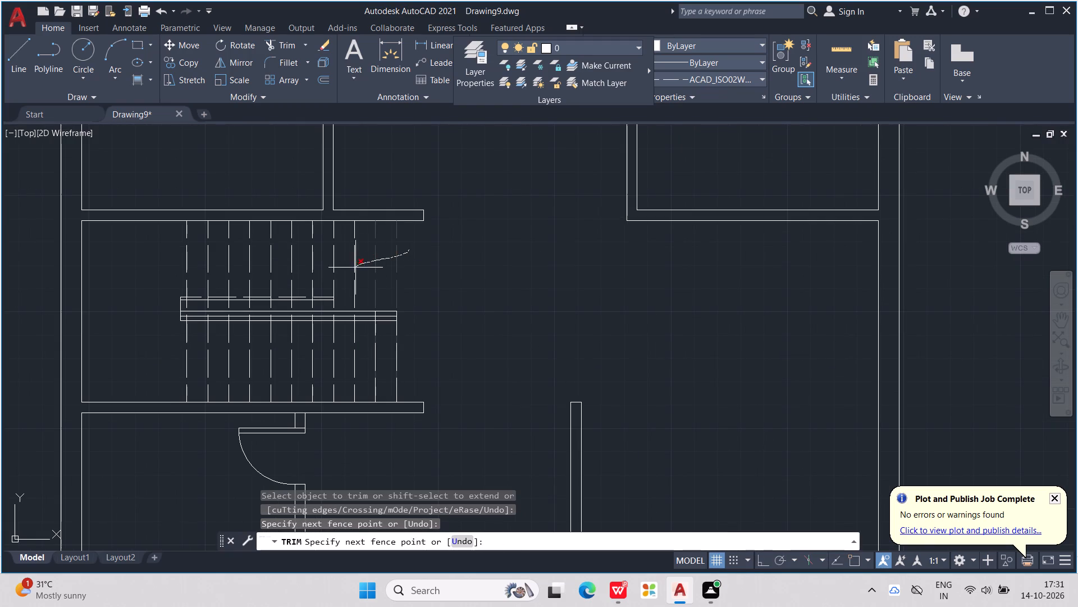
{"action": "left_click_drag", "start_coordinate": [355, 268], "coordinate": [347, 274]}
{"action": "scroll", "coordinate": [348, 274], "scroll_direction": "down", "scroll_amount": 2}
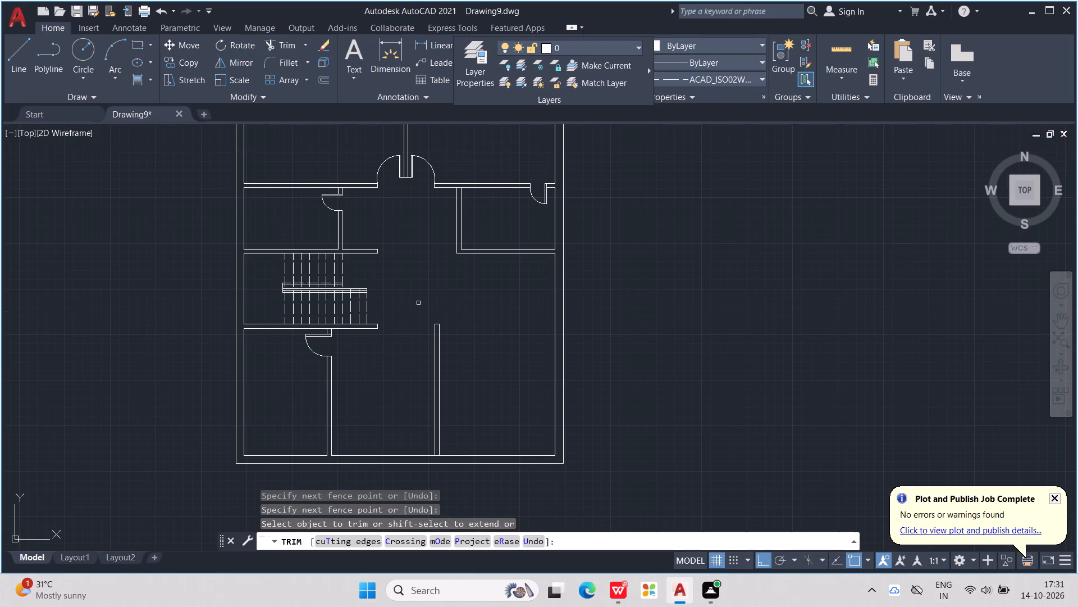
{"action": "key", "text": "Escape"}
{"action": "key", "text": "Escape"}
{"action": "key", "text": "Escape"}
{"action": "key", "text": "Escape"}
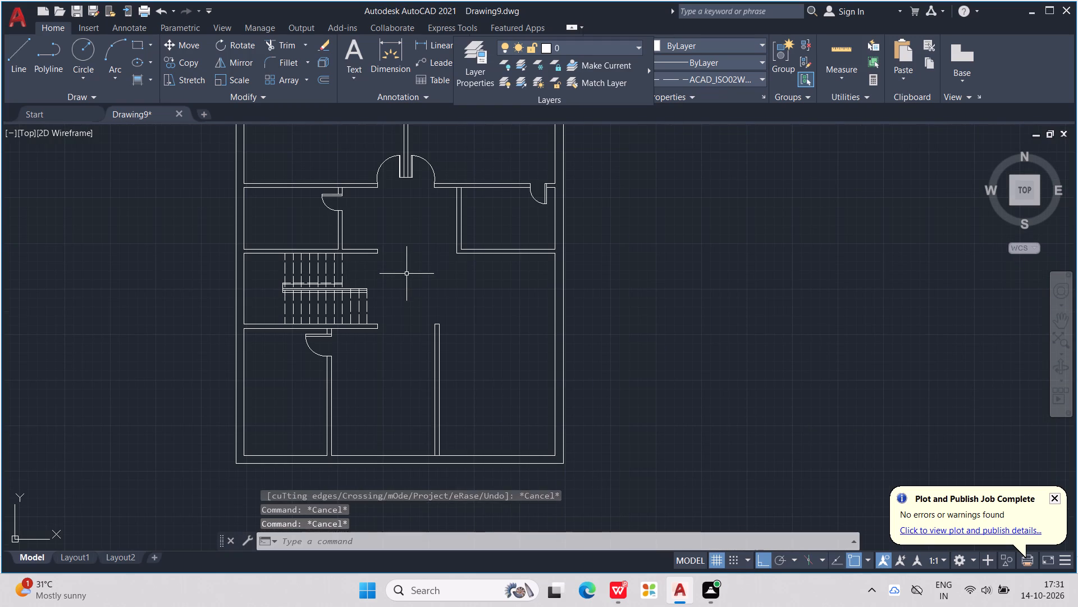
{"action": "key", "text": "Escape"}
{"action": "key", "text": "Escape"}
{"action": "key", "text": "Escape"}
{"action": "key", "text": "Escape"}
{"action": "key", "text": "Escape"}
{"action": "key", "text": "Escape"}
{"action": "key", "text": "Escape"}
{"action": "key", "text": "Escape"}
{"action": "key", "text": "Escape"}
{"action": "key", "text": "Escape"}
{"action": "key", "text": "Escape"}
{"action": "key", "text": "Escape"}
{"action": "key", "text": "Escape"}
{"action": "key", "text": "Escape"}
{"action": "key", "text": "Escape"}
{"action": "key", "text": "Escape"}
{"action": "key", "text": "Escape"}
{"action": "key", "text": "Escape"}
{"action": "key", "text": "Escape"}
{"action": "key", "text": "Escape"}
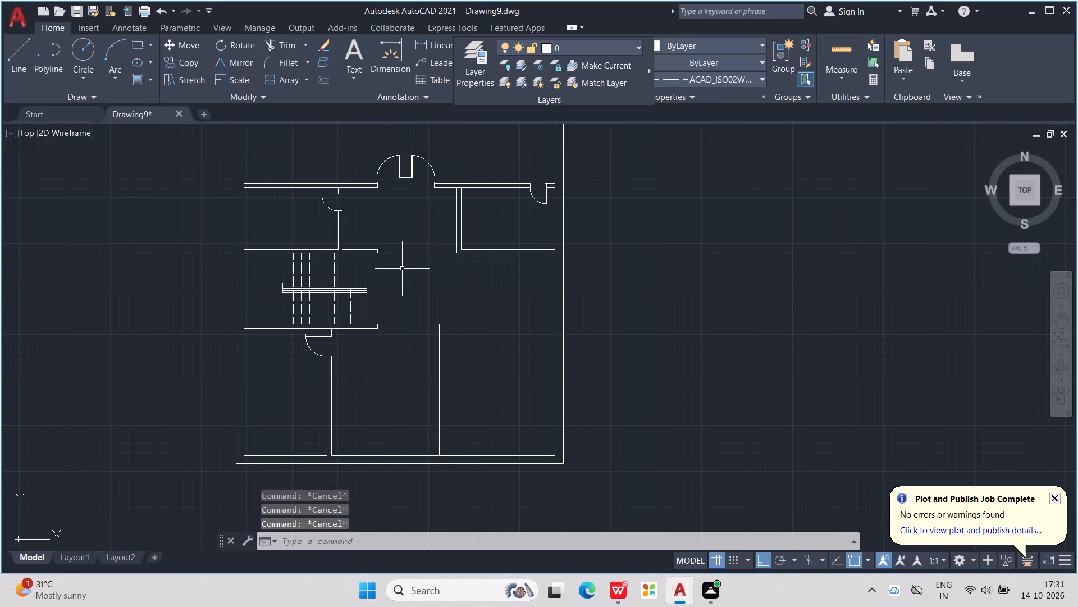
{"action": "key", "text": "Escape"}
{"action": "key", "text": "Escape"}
Draw a dashed horizontal line just below the stair's upper wall, from the upper flight's rightmost tread left to the outer wall's inner face.
{"action": "key", "text": "l"}
{"action": "key", "text": "Return"}
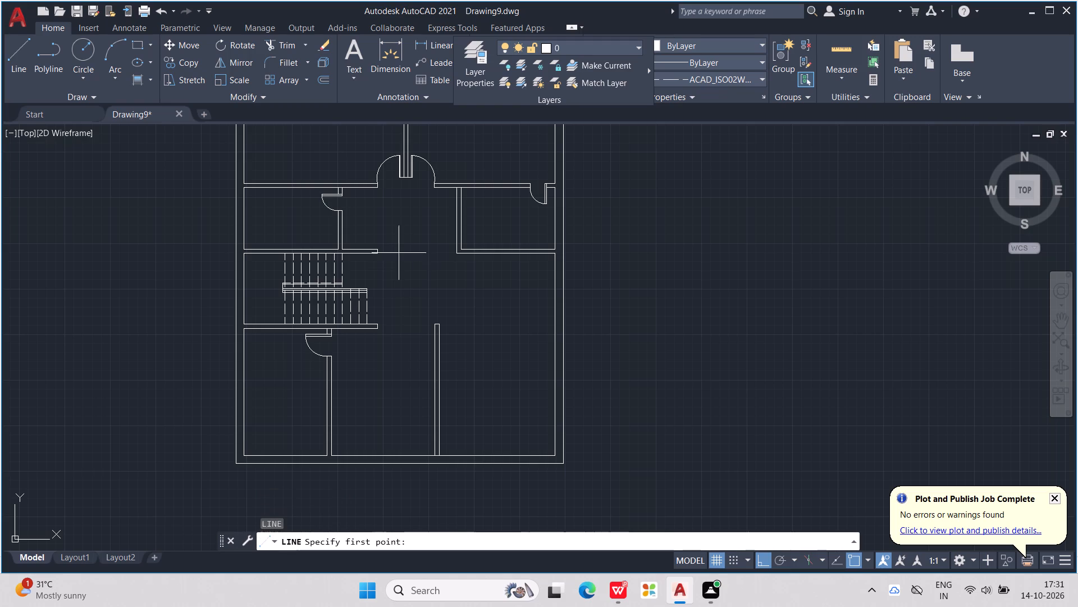
{"action": "scroll", "coordinate": [394, 252], "scroll_direction": "up", "scroll_amount": 1}
{"action": "middle_click_drag", "start_coordinate": [326, 268], "coordinate": [394, 292]}
{"action": "scroll", "coordinate": [401, 291], "scroll_direction": "up", "scroll_amount": 1}
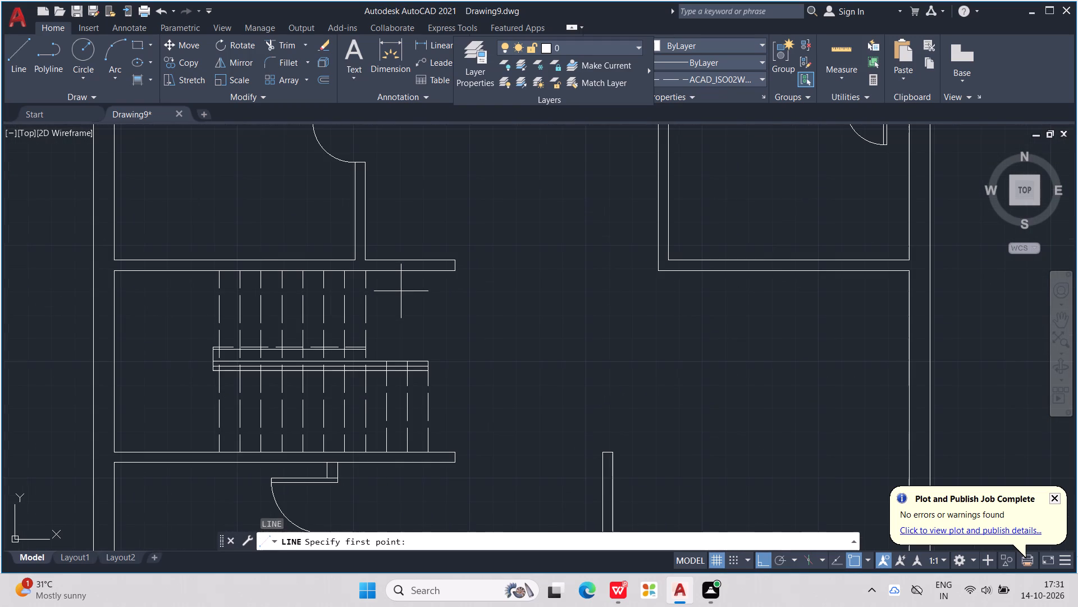
{"action": "left_click", "coordinate": [366, 283]}
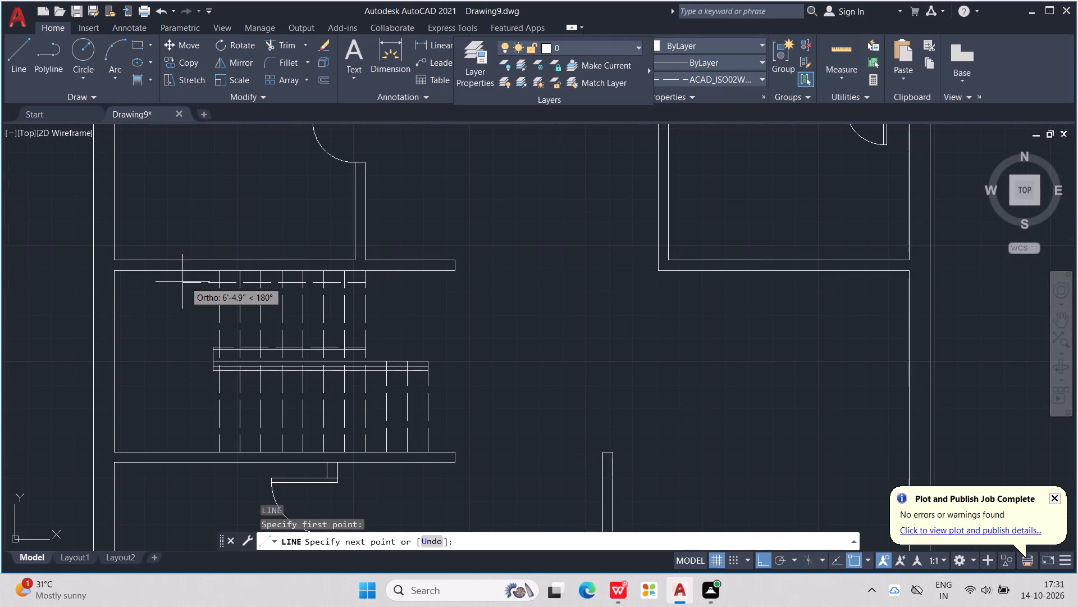
{"action": "middle_click_drag", "start_coordinate": [173, 279], "coordinate": [174, 279]}
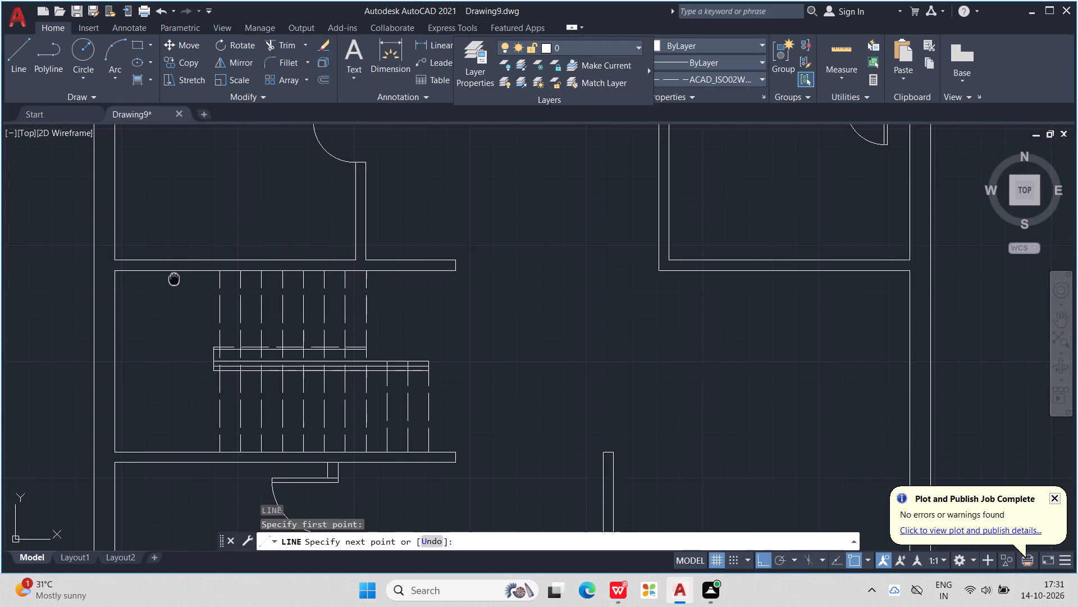
{"action": "middle_click_drag", "start_coordinate": [174, 279], "coordinate": [225, 279]}
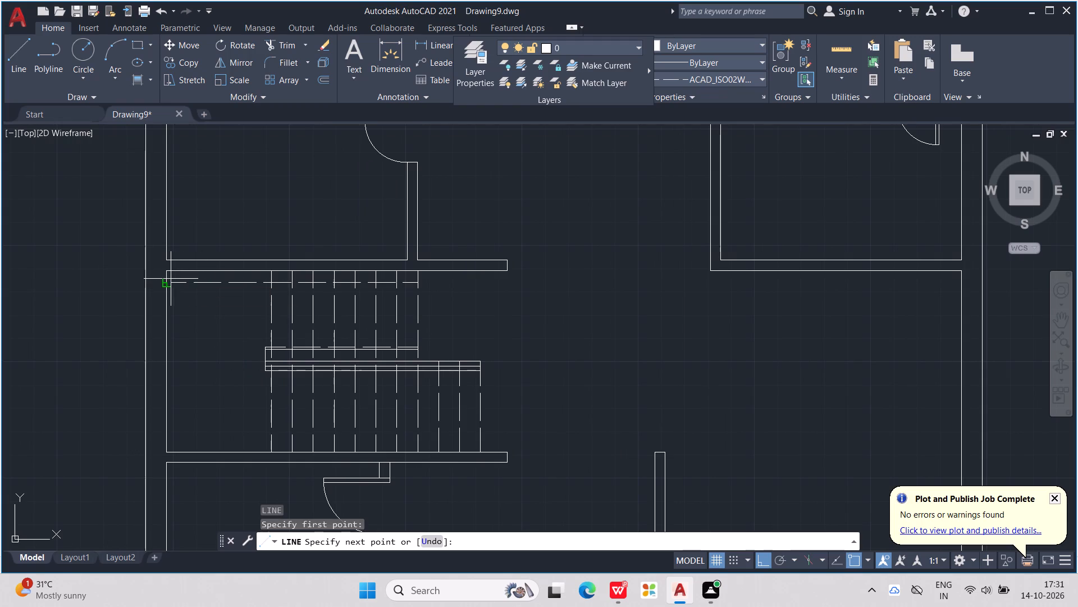
{"action": "left_click", "coordinate": [170, 279]}
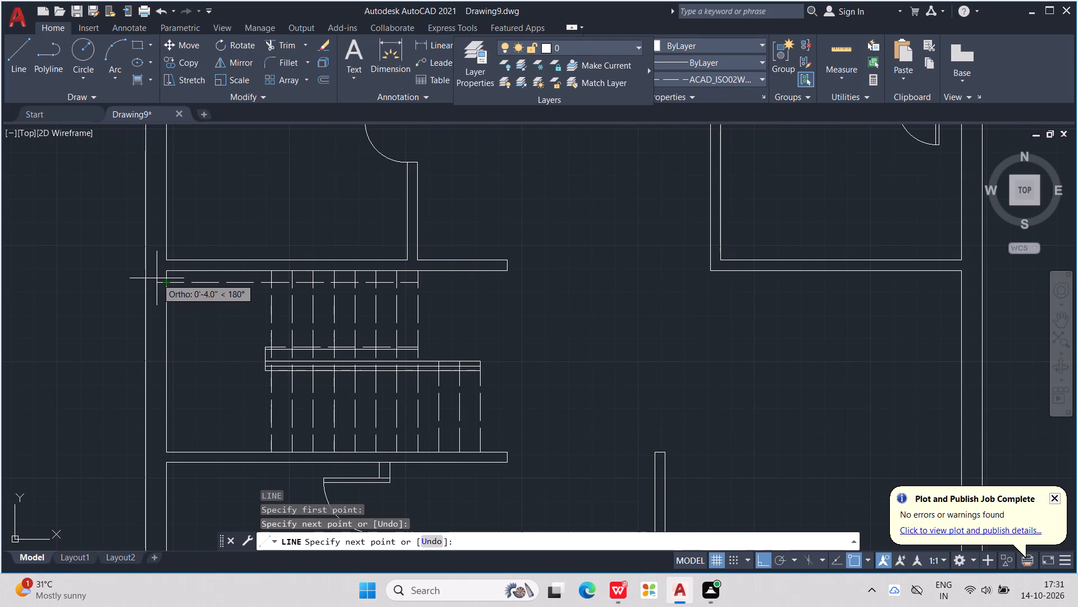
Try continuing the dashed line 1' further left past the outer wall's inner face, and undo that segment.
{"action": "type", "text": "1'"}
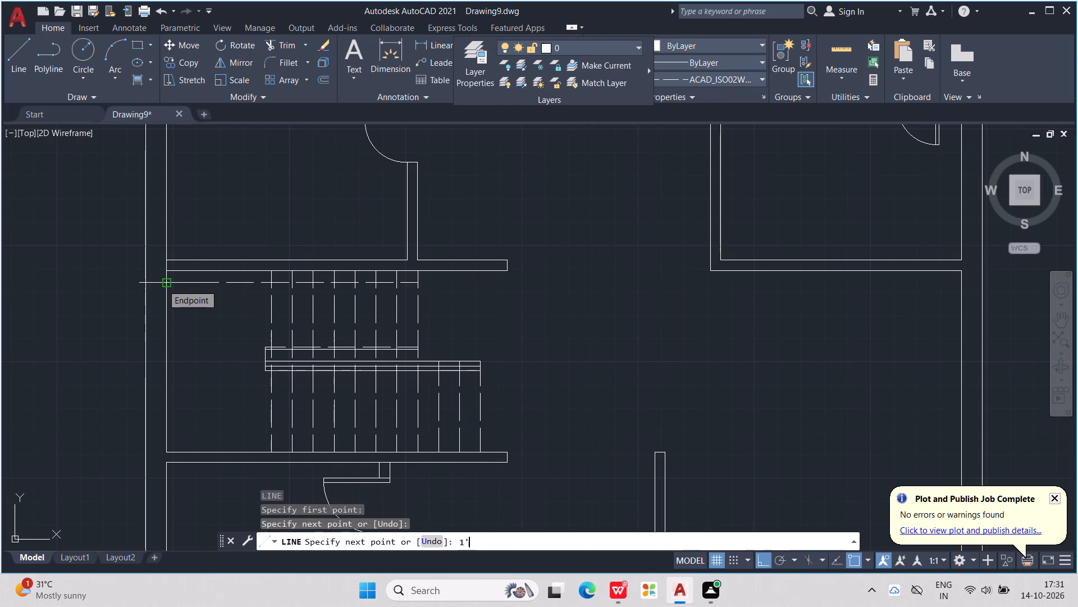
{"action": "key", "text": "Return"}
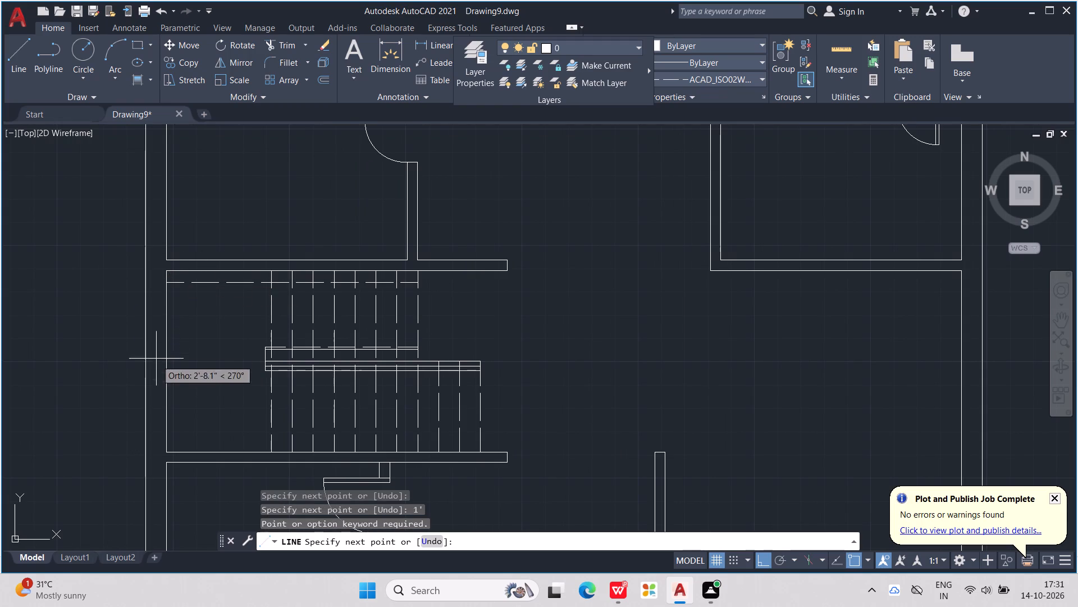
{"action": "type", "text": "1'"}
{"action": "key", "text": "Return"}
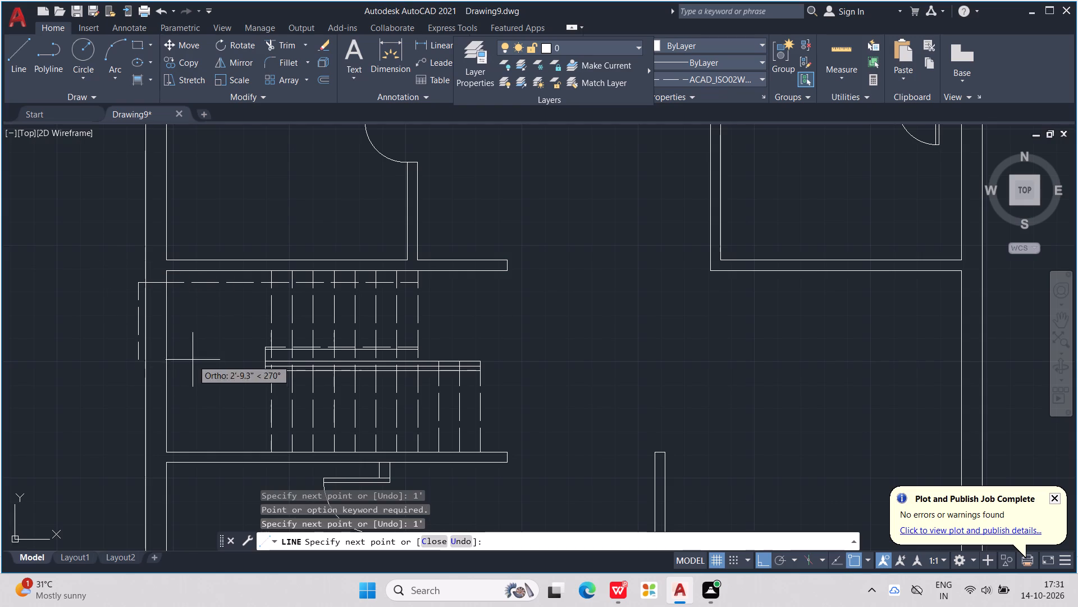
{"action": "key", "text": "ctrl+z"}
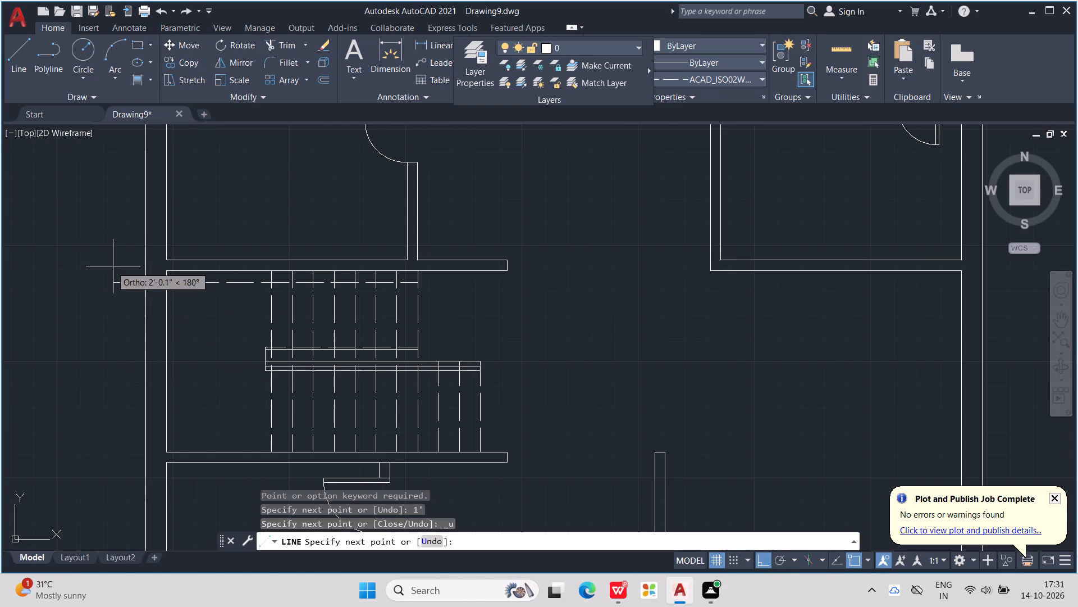
Continue the dashed line 1" left, down along the outer wall's inner face, and right across the lower flight to its rightmost tread.
{"action": "type", "text": "1\""}
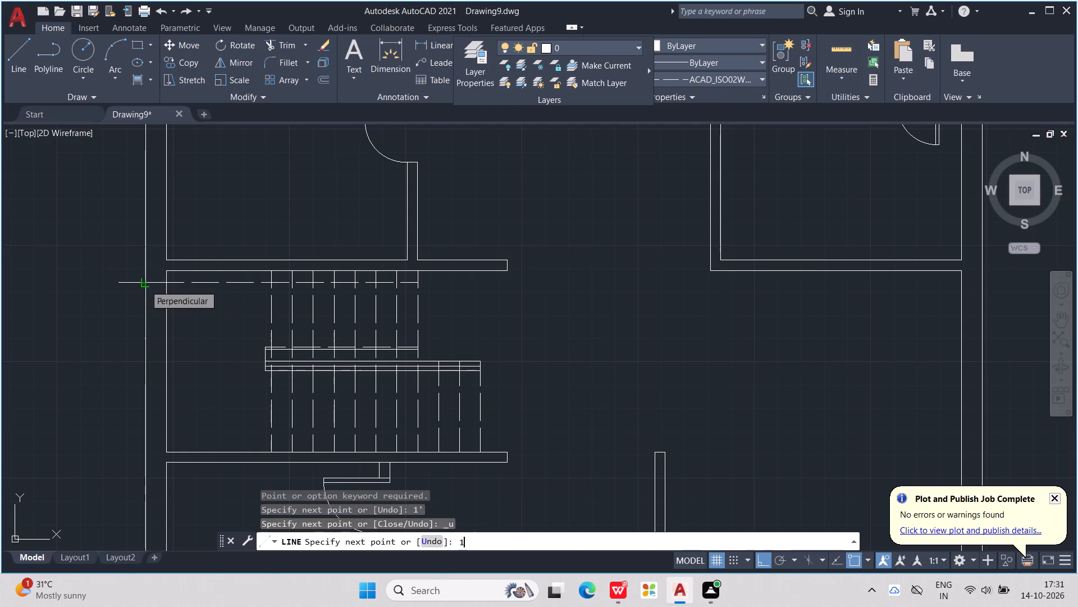
{"action": "key", "text": "Return"}
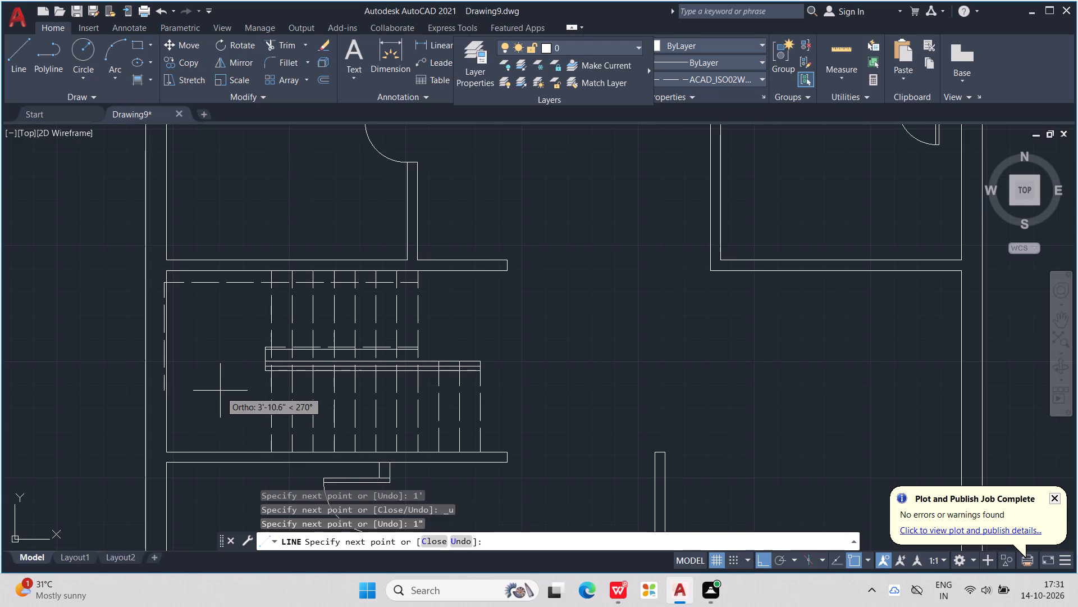
{"action": "left_click", "coordinate": [162, 437]}
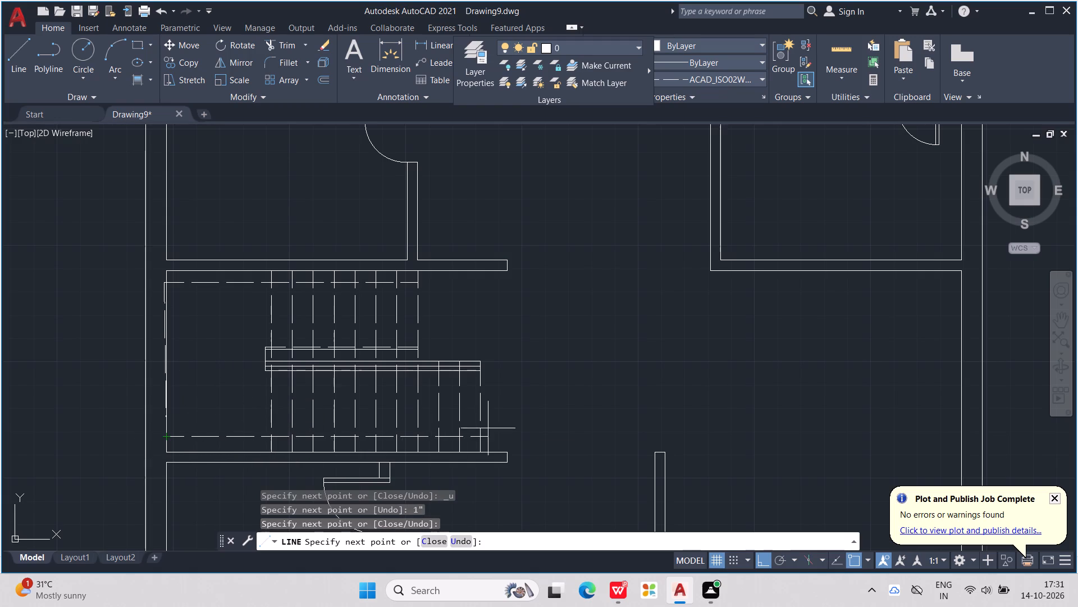
{"action": "middle_click_drag", "start_coordinate": [518, 432], "coordinate": [479, 393]}
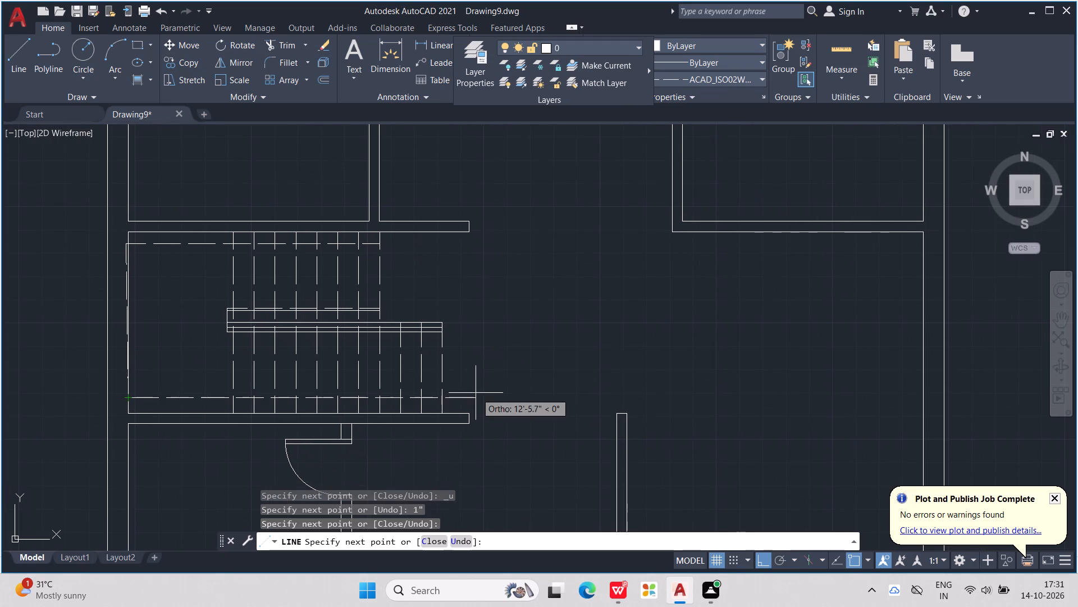
{"action": "scroll", "coordinate": [458, 401], "scroll_direction": "up", "scroll_amount": 2}
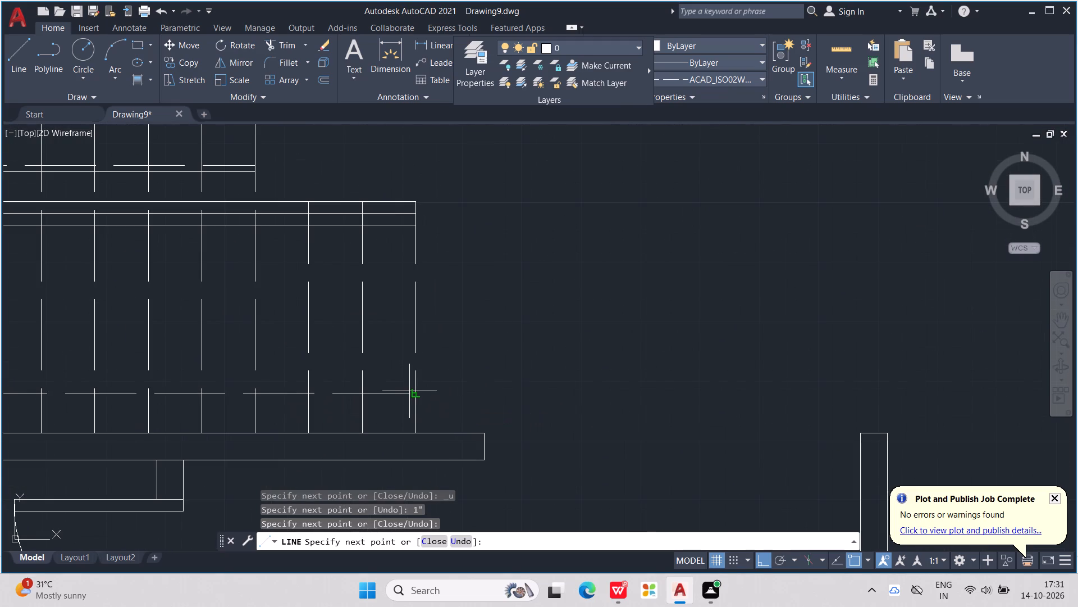
{"action": "left_click", "coordinate": [417, 395]}
{"action": "scroll", "coordinate": [427, 381], "scroll_direction": "down", "scroll_amount": 3}
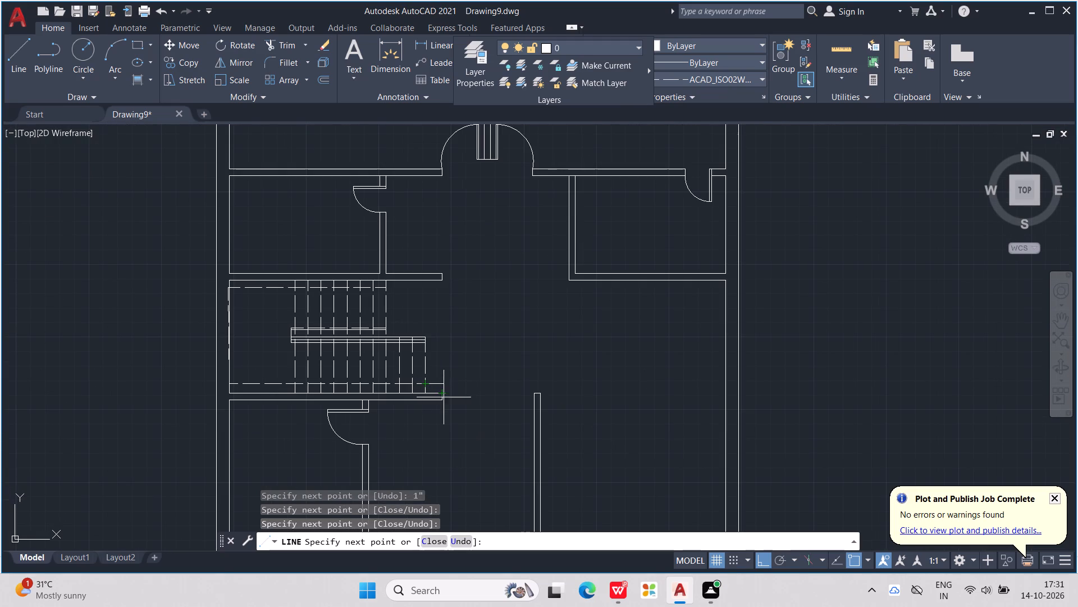
{"action": "key", "text": "Escape"}
{"action": "key", "text": "Escape"}
{"action": "key", "text": "Escape"}
{"action": "key", "text": "Escape"}
{"action": "key", "text": "Escape"}
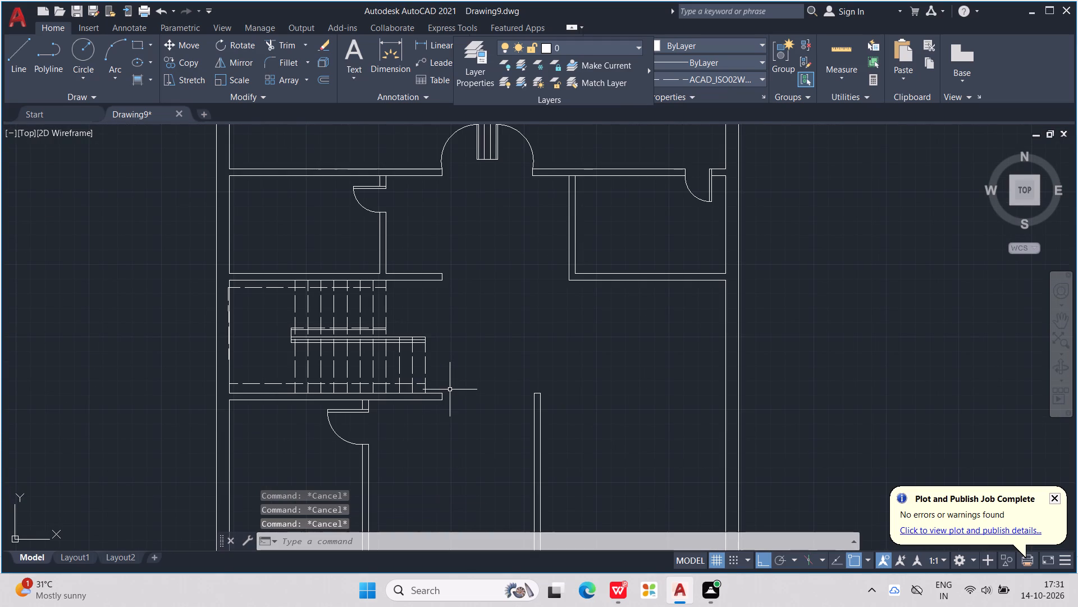
Offset the dashed stair outline by 2": the upper line downward, the left line outward into the wall, and the lower line downward.
{"action": "type", "text": "OFF"}
{"action": "key", "text": "Return"}
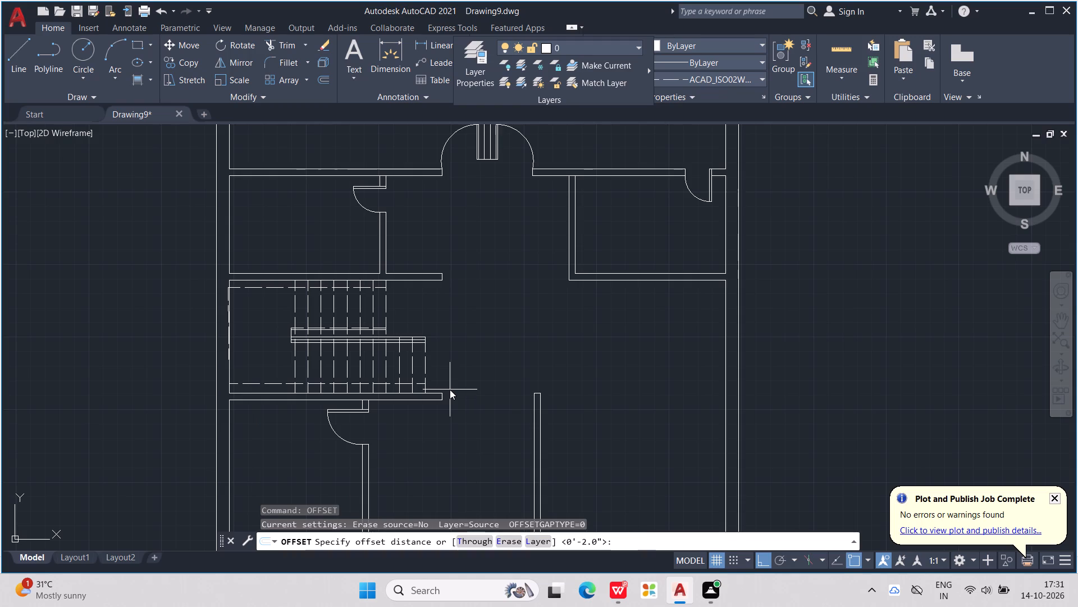
{"action": "type", "text": "2\""}
{"action": "key", "text": "Return"}
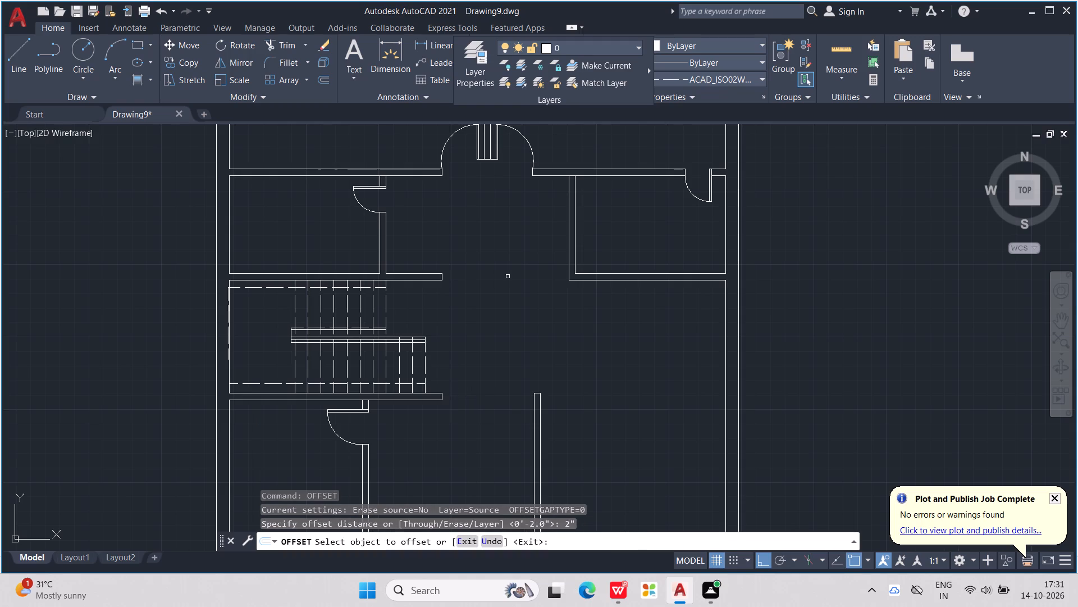
{"action": "left_click", "coordinate": [283, 289]}
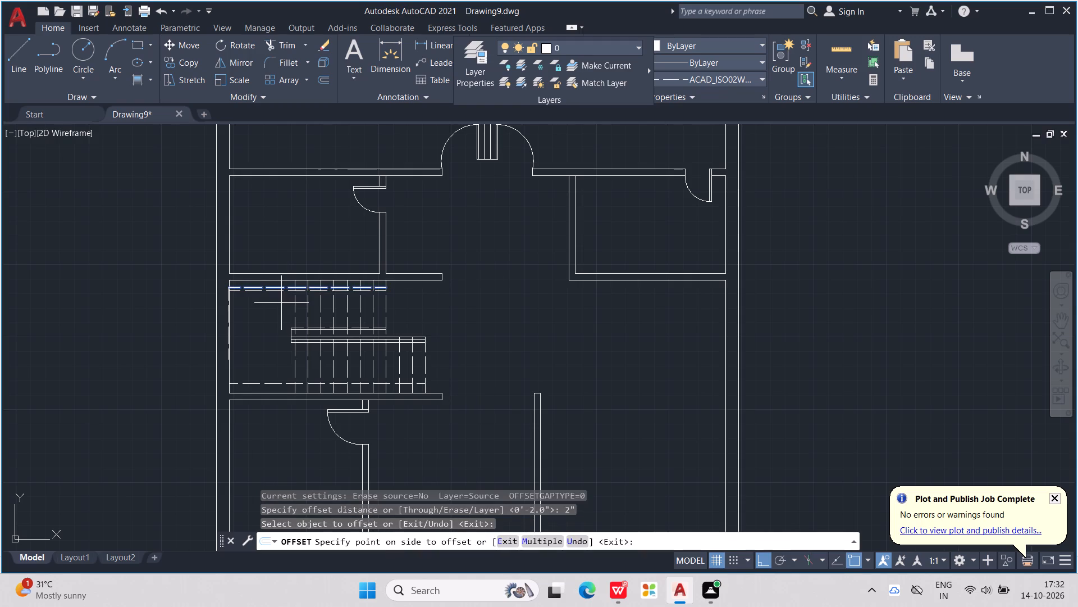
{"action": "left_click", "coordinate": [281, 303]}
{"action": "left_click", "coordinate": [227, 314]}
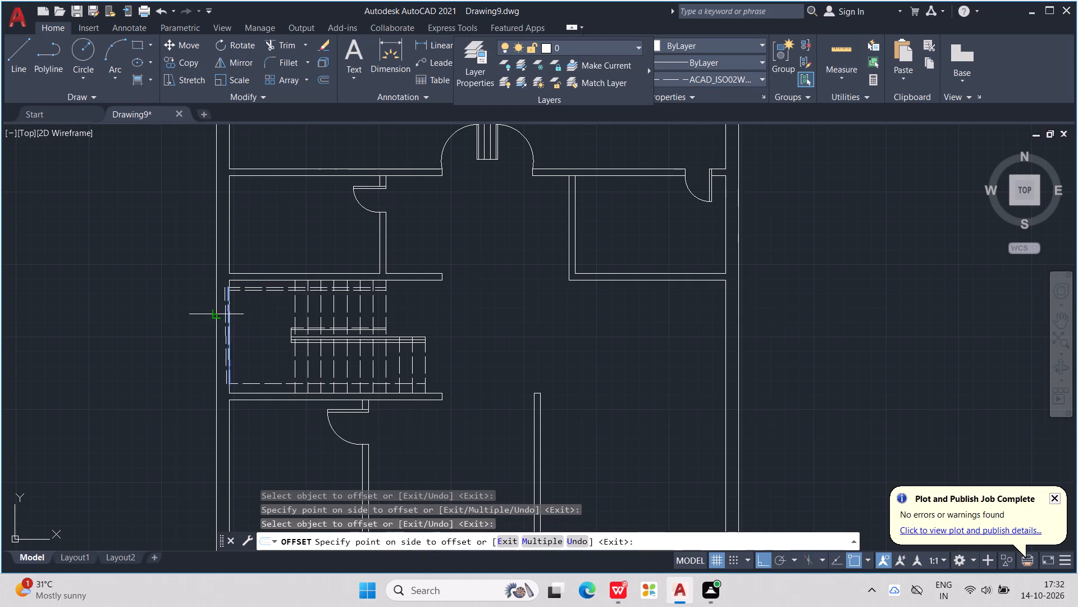
{"action": "left_click", "coordinate": [218, 314]}
{"action": "left_click", "coordinate": [264, 384]}
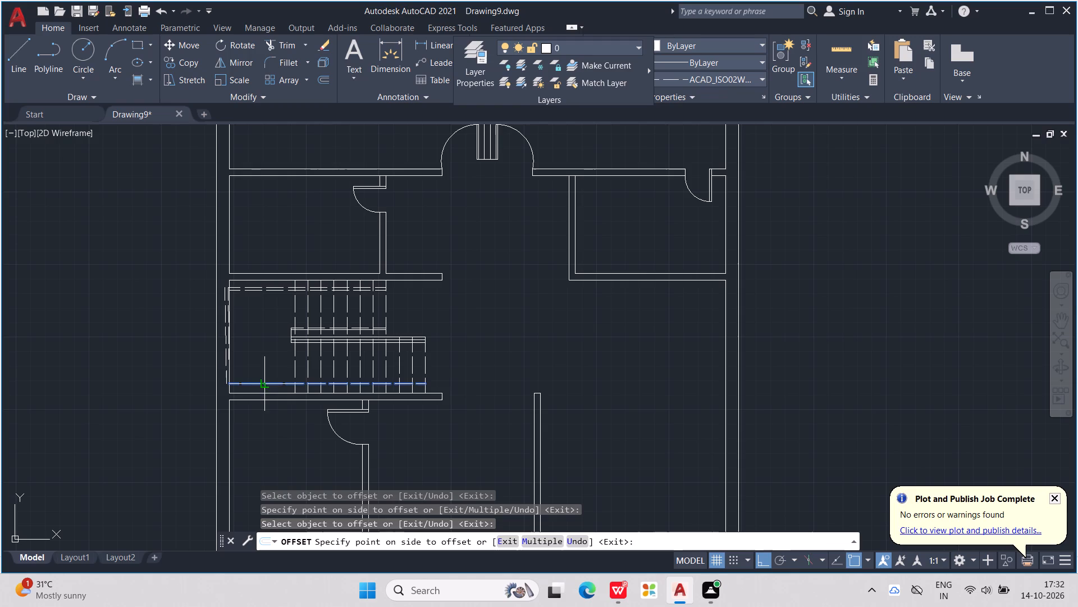
{"action": "left_click", "coordinate": [264, 395]}
Offset the left dashed line another 2" outward, the upper dashed line again, and the original lower dashed line 2" upward.
{"action": "scroll", "coordinate": [227, 364], "scroll_direction": "up", "scroll_amount": 2}
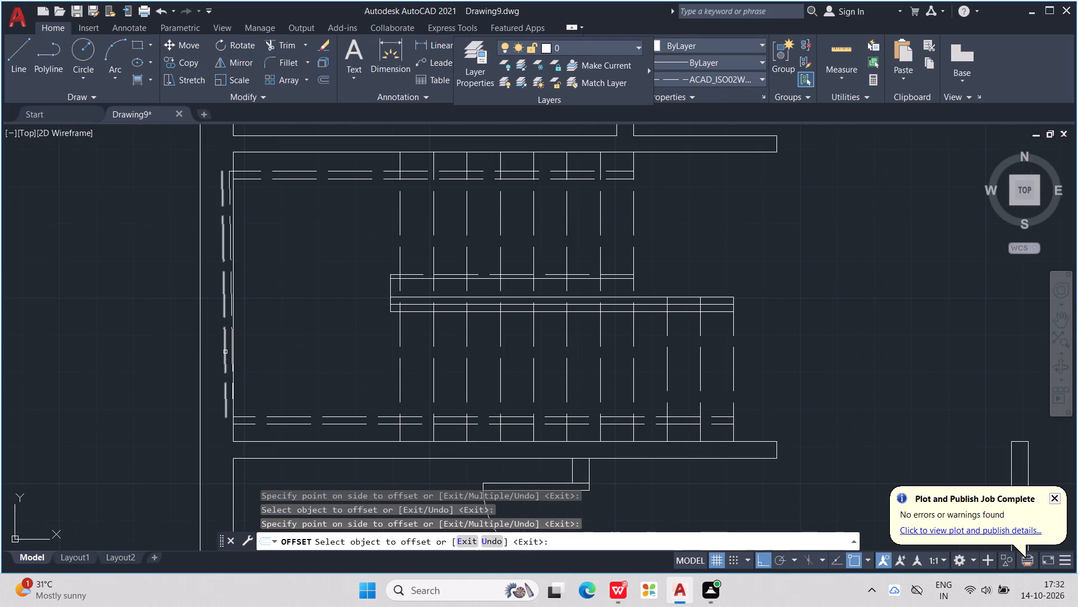
{"action": "left_click", "coordinate": [225, 351]}
{"action": "left_click", "coordinate": [214, 350]}
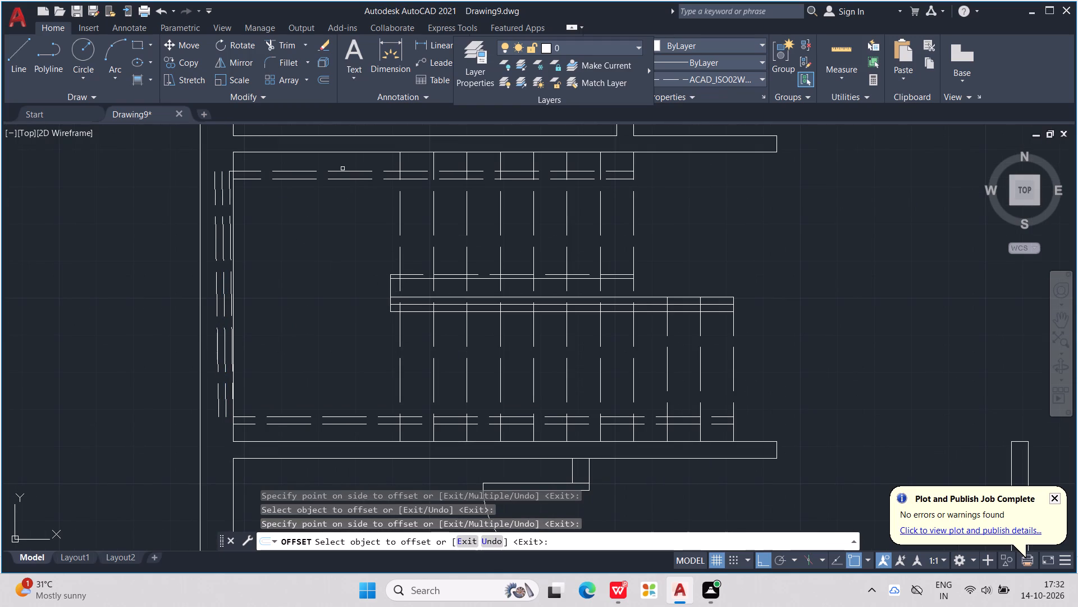
{"action": "left_click", "coordinate": [343, 171]}
{"action": "left_click", "coordinate": [345, 165]}
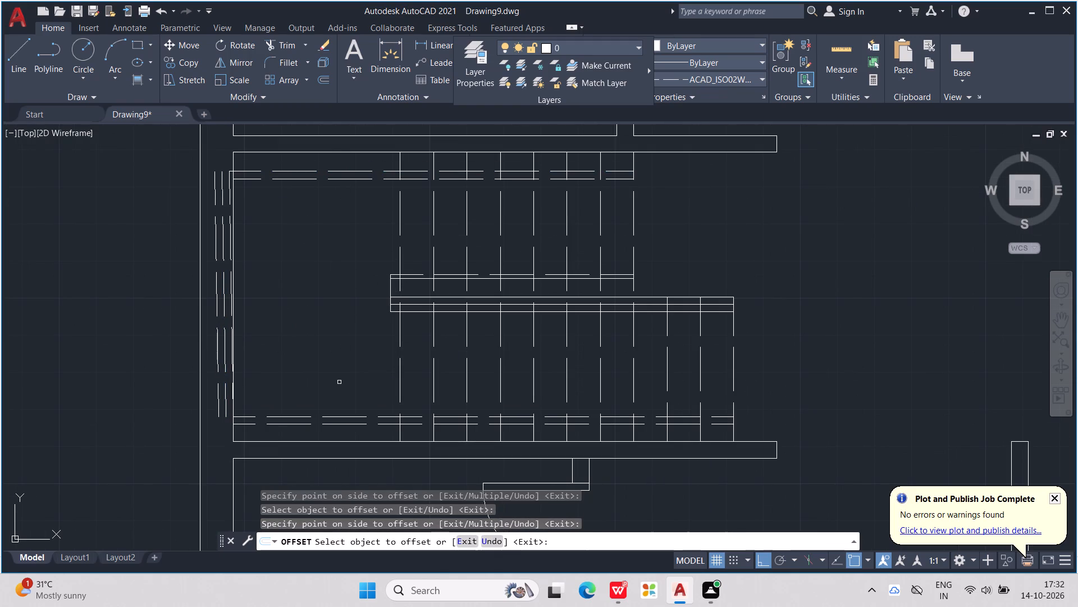
{"action": "left_click", "coordinate": [341, 416]}
{"action": "left_click", "coordinate": [347, 395]}
{"action": "key", "text": "Escape"}
{"action": "key", "text": "Escape"}
{"action": "key", "text": "Escape"}
{"action": "key", "text": "Escape"}
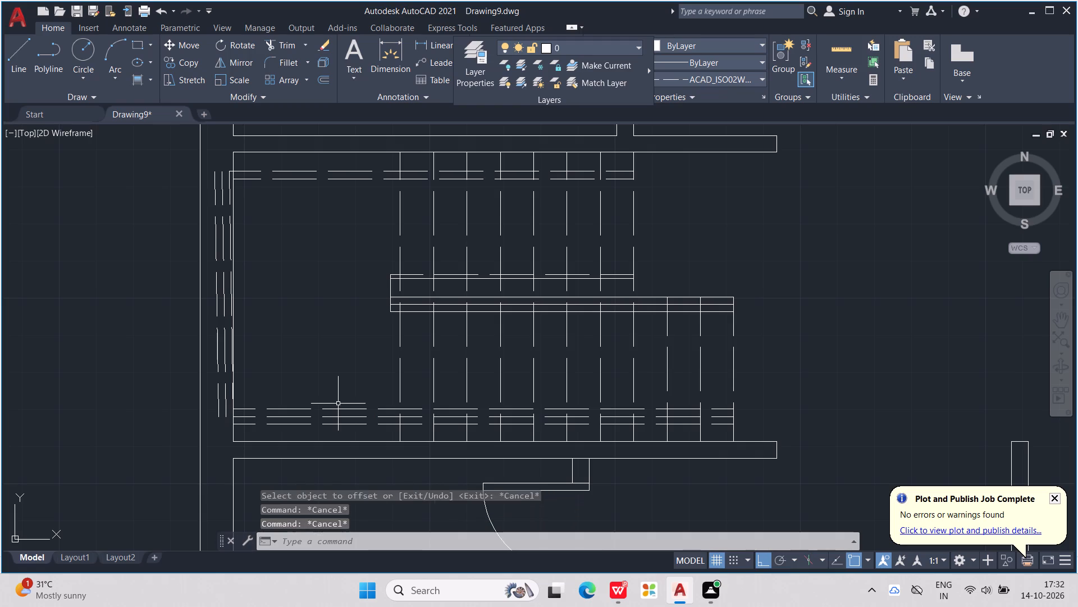
{"action": "key", "text": "Escape"}
Extend the lower and upper horizontal dashed stair lines leftward toward the vertical dashed lines and the outer wall's outer face.
{"action": "key", "text": "e"}
{"action": "key", "text": "x"}
{"action": "key", "text": "Return"}
{"action": "left_click_drag", "start_coordinate": [297, 385], "coordinate": [296, 398]}
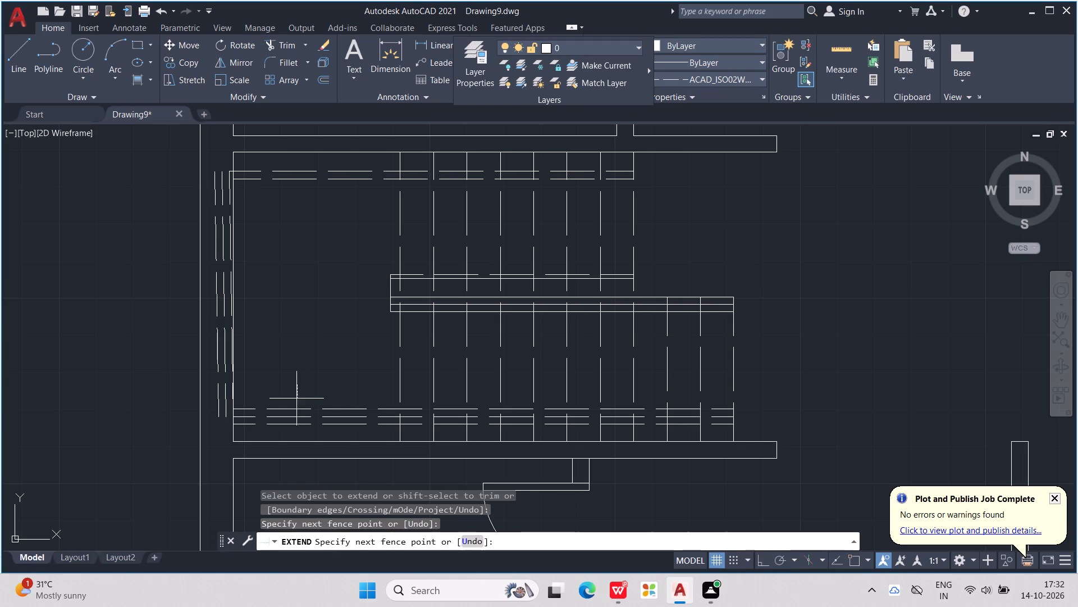
{"action": "left_click_drag", "start_coordinate": [296, 398], "coordinate": [294, 437]}
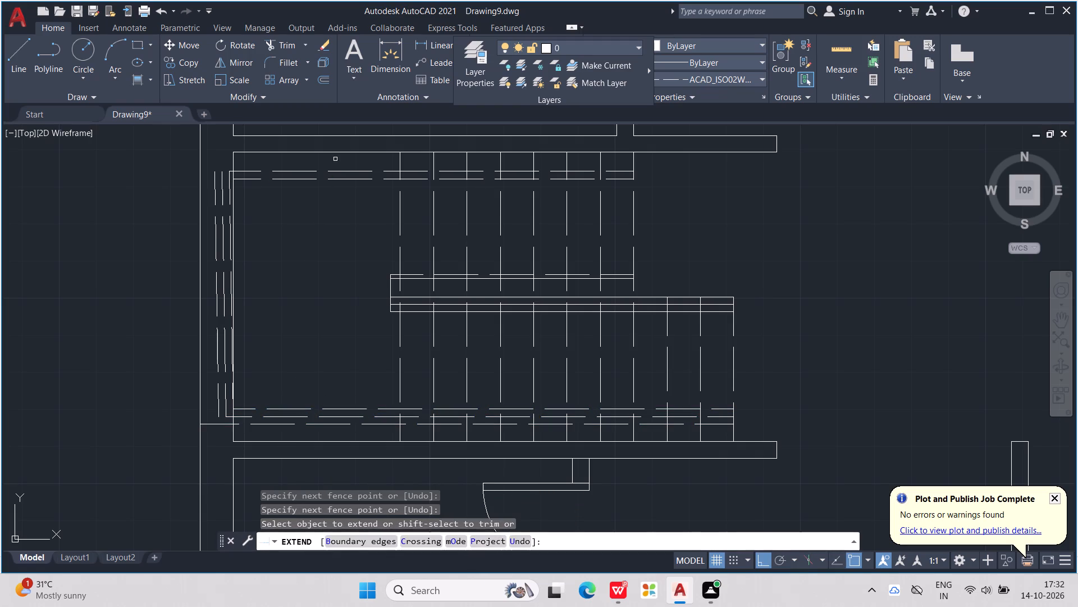
{"action": "left_click_drag", "start_coordinate": [335, 157], "coordinate": [336, 228]}
{"action": "left_click_drag", "start_coordinate": [342, 163], "coordinate": [342, 189]}
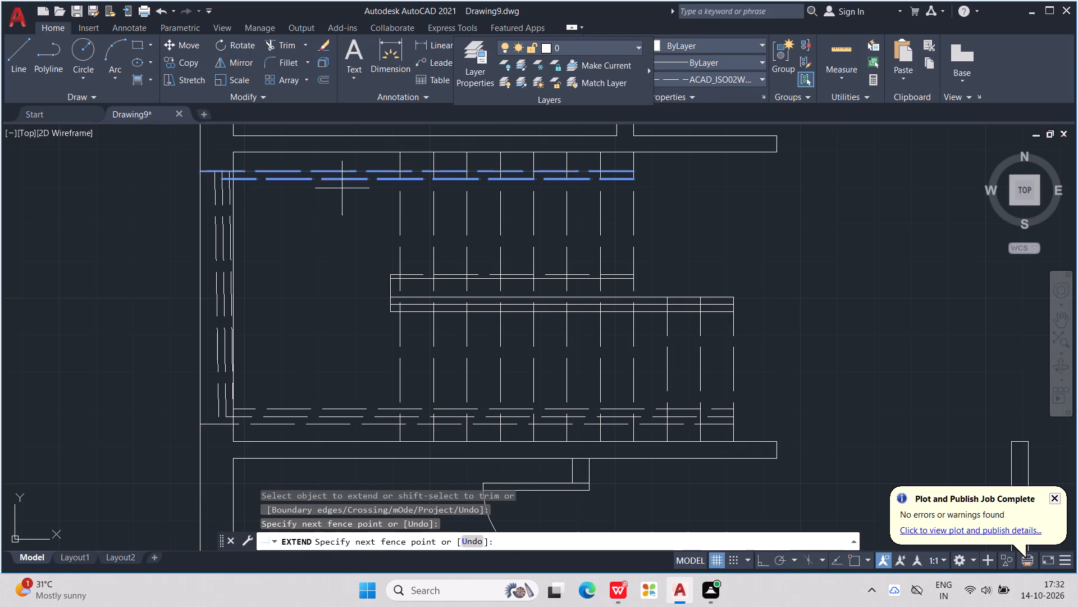
{"action": "left_click_drag", "start_coordinate": [342, 189], "coordinate": [342, 216]}
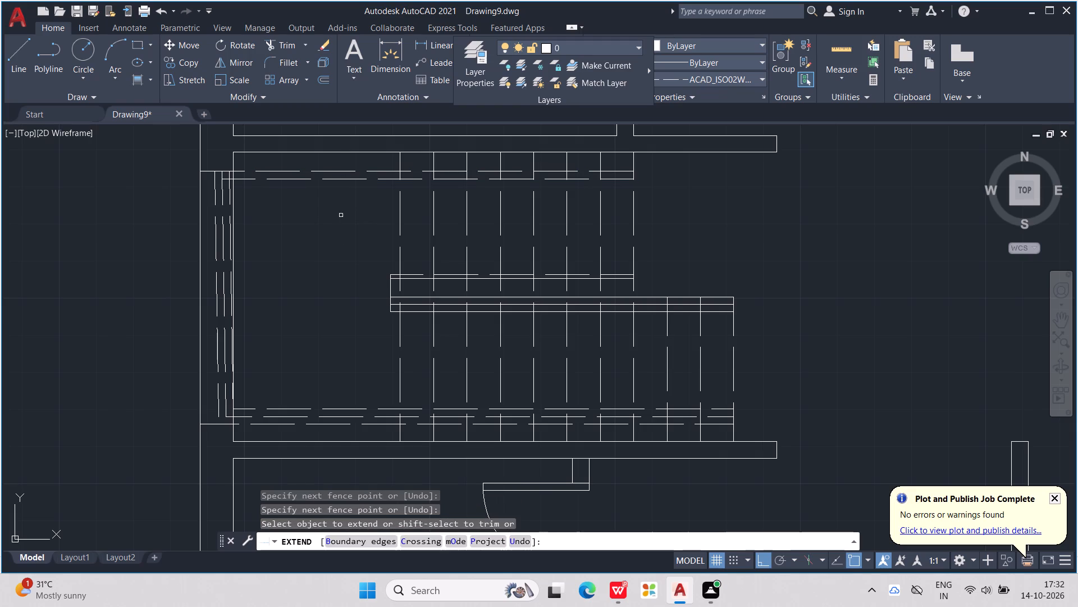
{"action": "key", "text": "Escape"}
{"action": "key", "text": "Escape"}
{"action": "key", "text": "Escape"}
{"action": "key", "text": "Escape"}
{"action": "key", "text": "Escape"}
{"action": "key", "text": "Escape"}
{"action": "key", "text": "Escape"}
{"action": "key", "text": "Escape"}
{"action": "key", "text": "Escape"}
{"action": "key", "text": "Escape"}
{"action": "key", "text": "Escape"}
{"action": "key", "text": "Escape"}
{"action": "key", "text": "Escape"}
{"action": "key", "text": "Escape"}
{"action": "key", "text": "Escape"}
{"action": "key", "text": "Escape"}
{"action": "key", "text": "Escape"}
{"action": "key", "text": "Escape"}
{"action": "key", "text": "Escape"}
{"action": "key", "text": "Escape"}
{"action": "key", "text": "Escape"}
{"action": "key", "text": "Escape"}
{"action": "key", "text": "Escape"}
{"action": "key", "text": "Escape"}
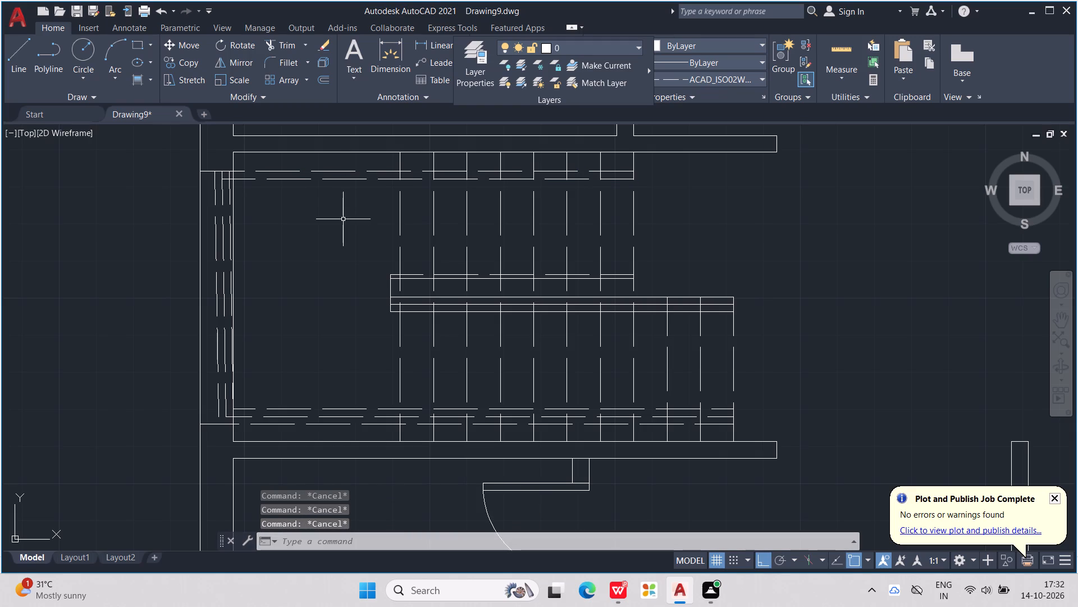
Offset the upper dashed line upward and the one below it downward, using a distance picked between two points on the drawing.
{"action": "type", "text": "OFF"}
{"action": "key", "text": "Return"}
{"action": "type", "text": "1/;"}
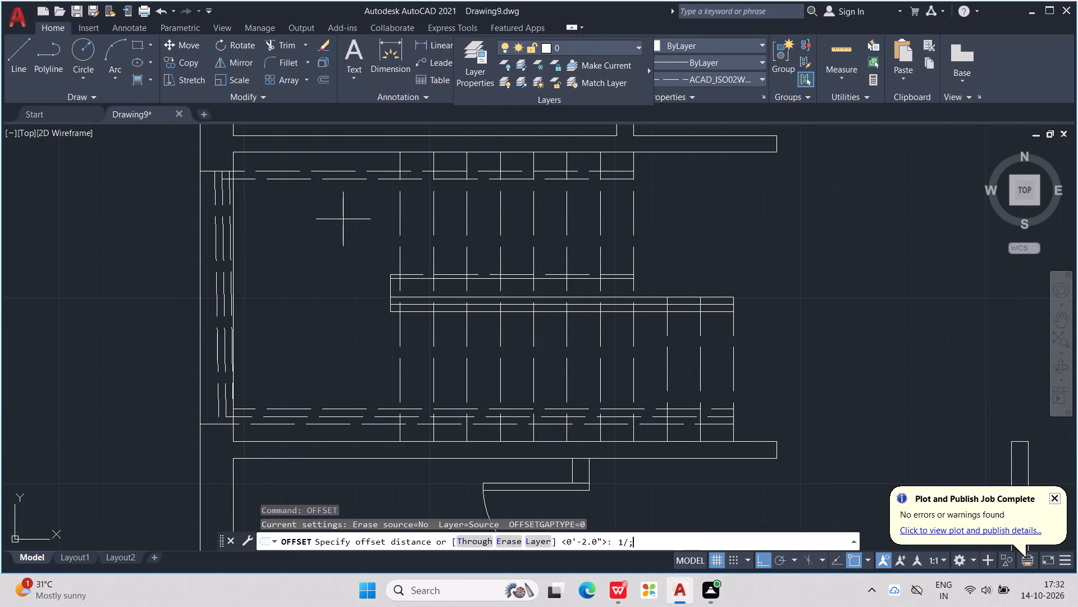
{"action": "key", "text": "Return"}
{"action": "left_click", "coordinate": [365, 174]}
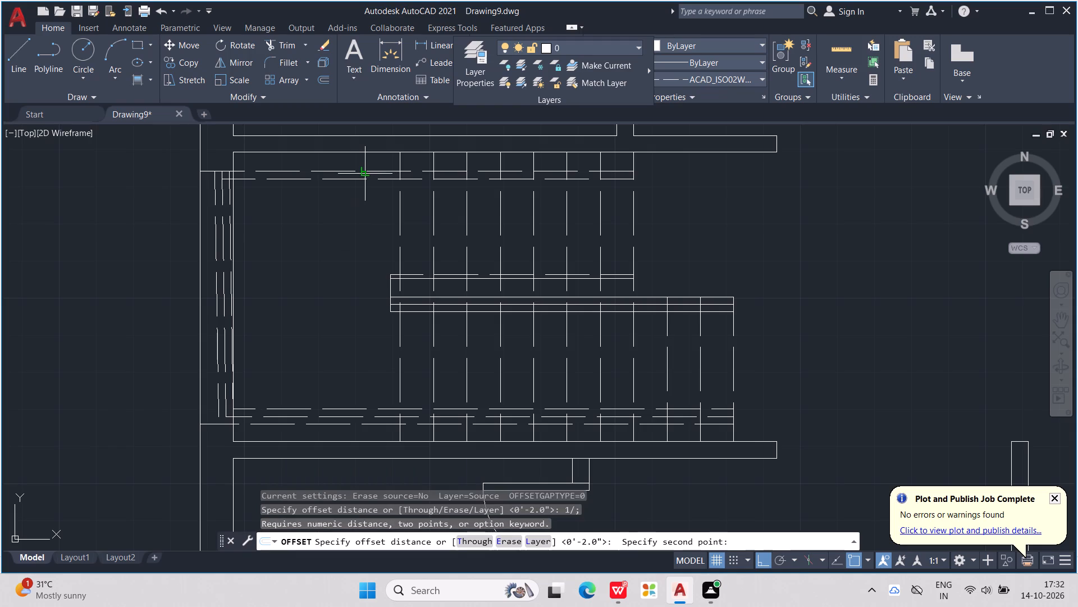
{"action": "left_click", "coordinate": [351, 172]}
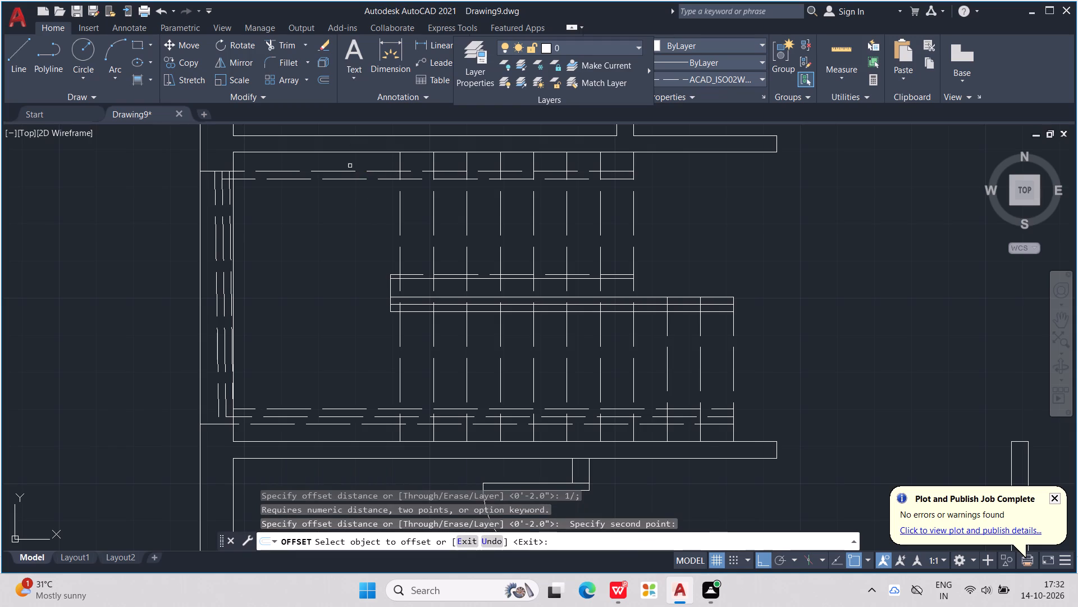
{"action": "left_click", "coordinate": [347, 171]}
{"action": "left_click", "coordinate": [348, 163]}
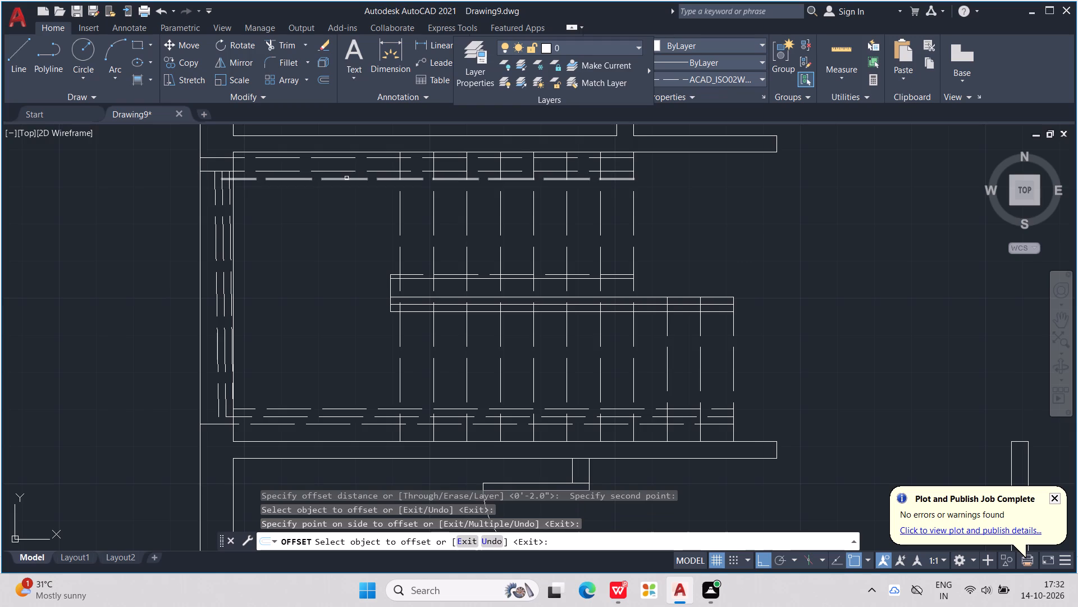
{"action": "left_click", "coordinate": [346, 179]}
{"action": "left_click", "coordinate": [345, 200]}
{"action": "key", "text": "Escape"}
{"action": "key", "text": "Escape"}
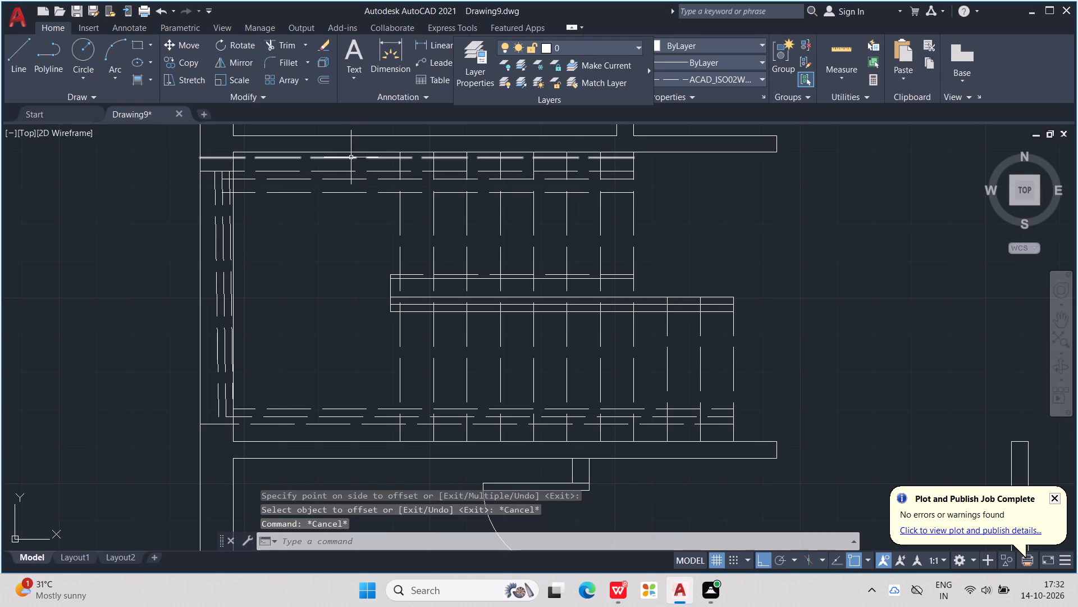
Erase the topmost dashed line, just below the stair's upper wall.
{"action": "left_click", "coordinate": [351, 157]}
{"action": "key", "text": "Delete"}
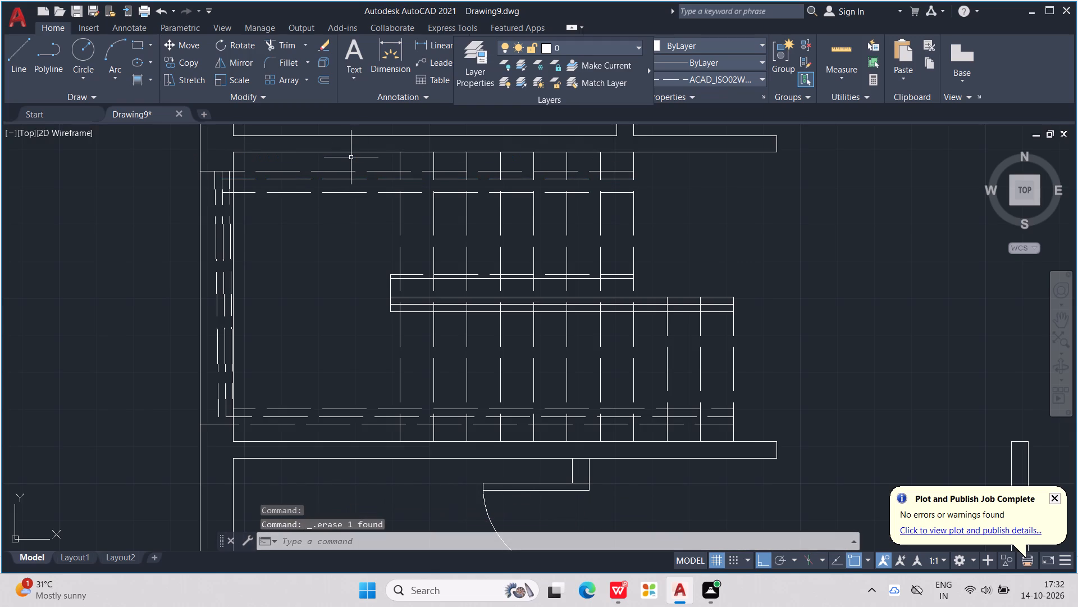
Extend the upper wall's lower edge and the two lower dashed lines beneath it left to the outer wall's outer face.
{"action": "key", "text": "e"}
{"action": "key", "text": "x"}
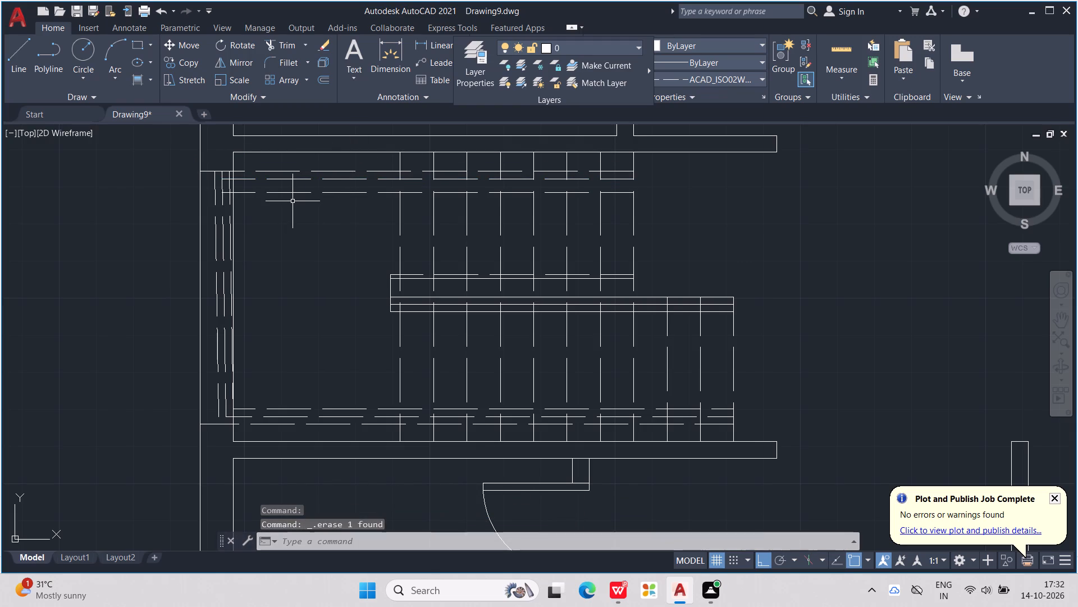
{"action": "key", "text": "Return"}
{"action": "left_click_drag", "start_coordinate": [284, 149], "coordinate": [288, 188]}
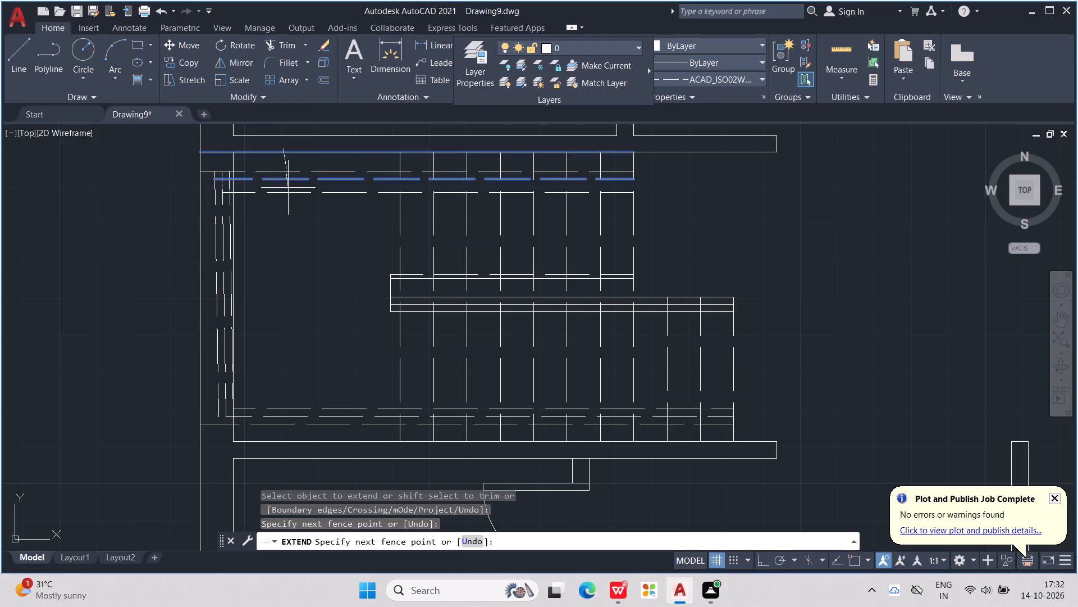
{"action": "left_click_drag", "start_coordinate": [288, 188], "coordinate": [290, 199]}
{"action": "left_click_drag", "start_coordinate": [289, 173], "coordinate": [287, 207]}
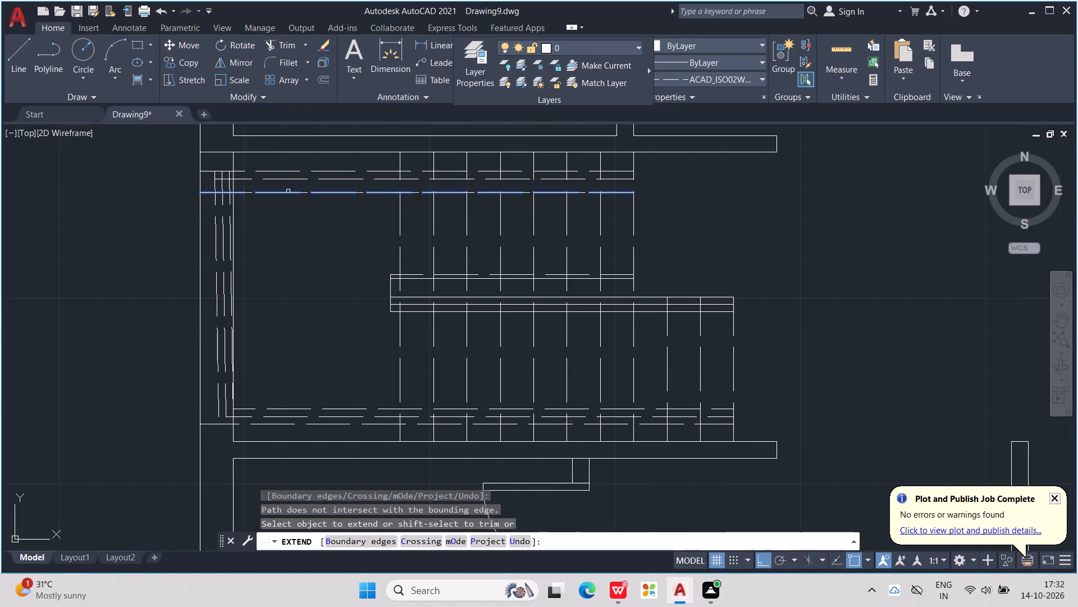
{"action": "left_click", "coordinate": [288, 191]}
{"action": "left_click", "coordinate": [289, 180]}
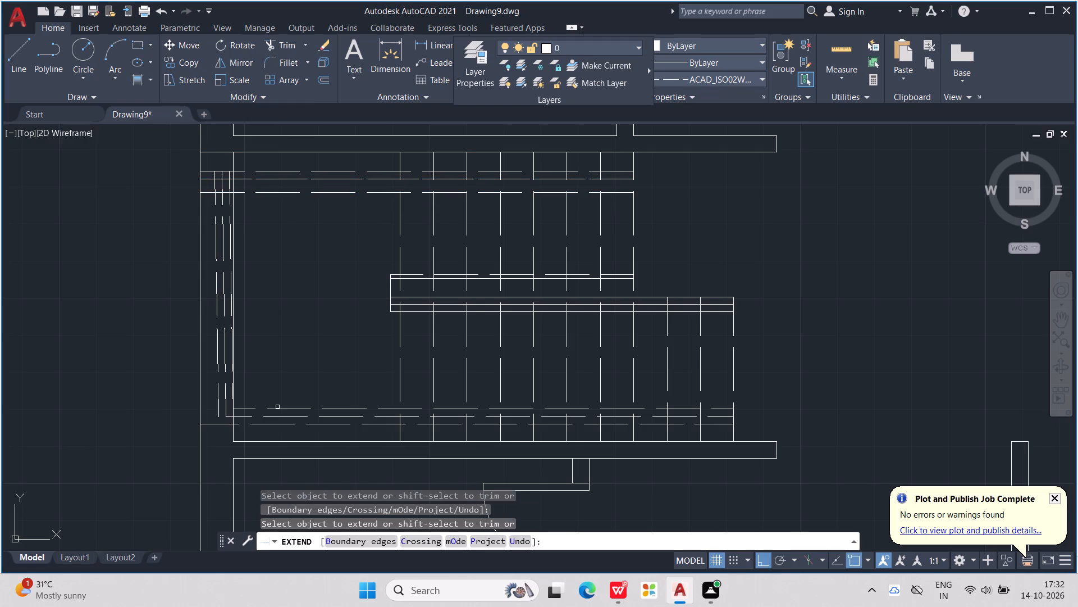
Extend the two shorter dashed lines above the stair's lower wall left to the outer wall's outer face.
{"action": "left_click", "coordinate": [277, 409]}
{"action": "left_click", "coordinate": [277, 419]}
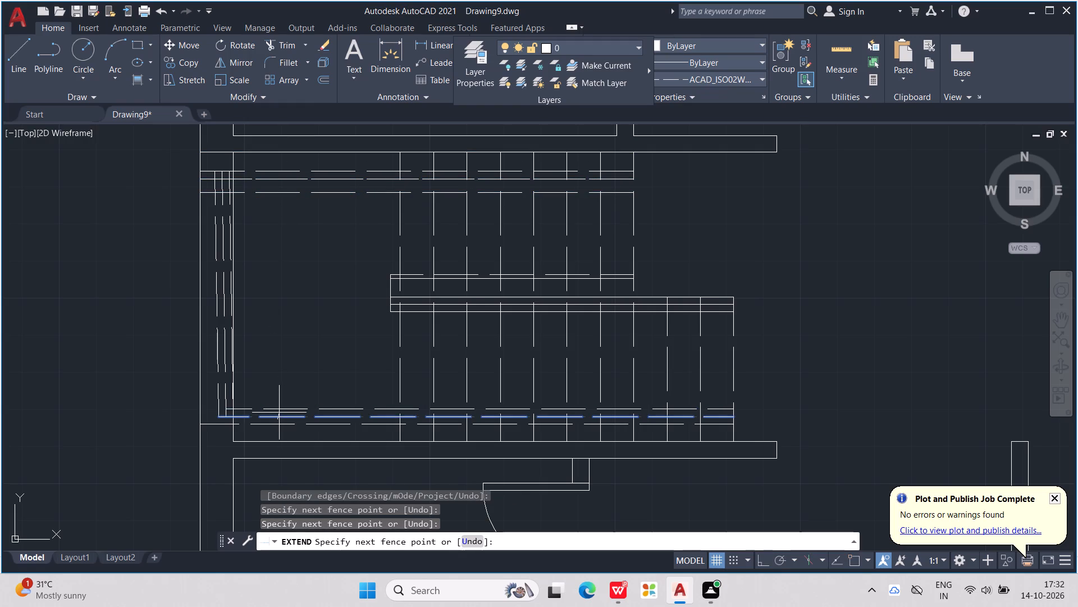
{"action": "left_click", "coordinate": [279, 407]}
{"action": "left_click_drag", "start_coordinate": [291, 389], "coordinate": [293, 429]}
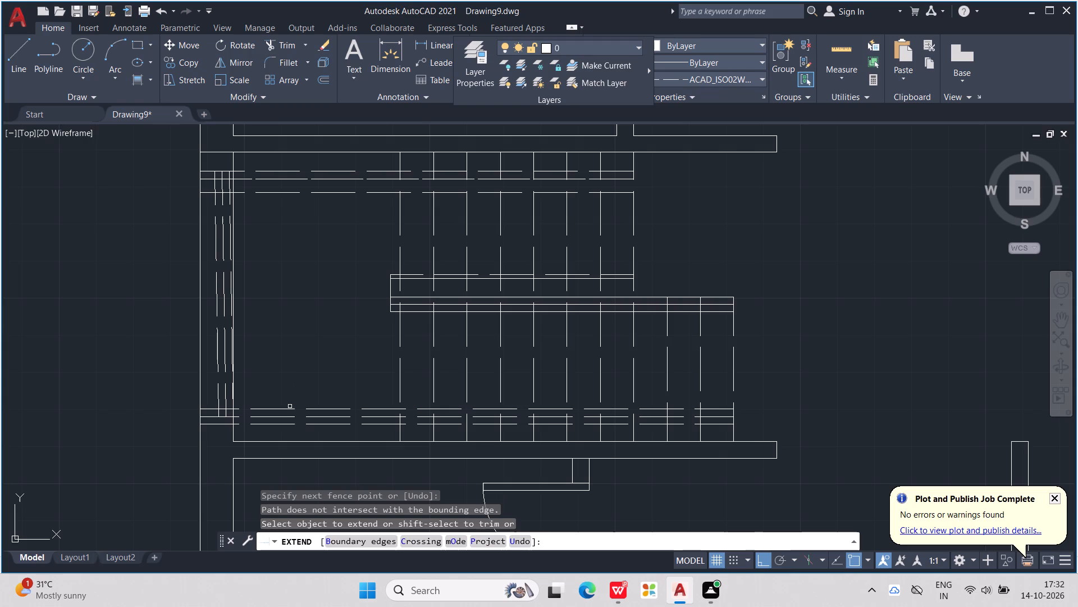
{"action": "key", "text": "Escape"}
{"action": "key", "text": "Escape"}
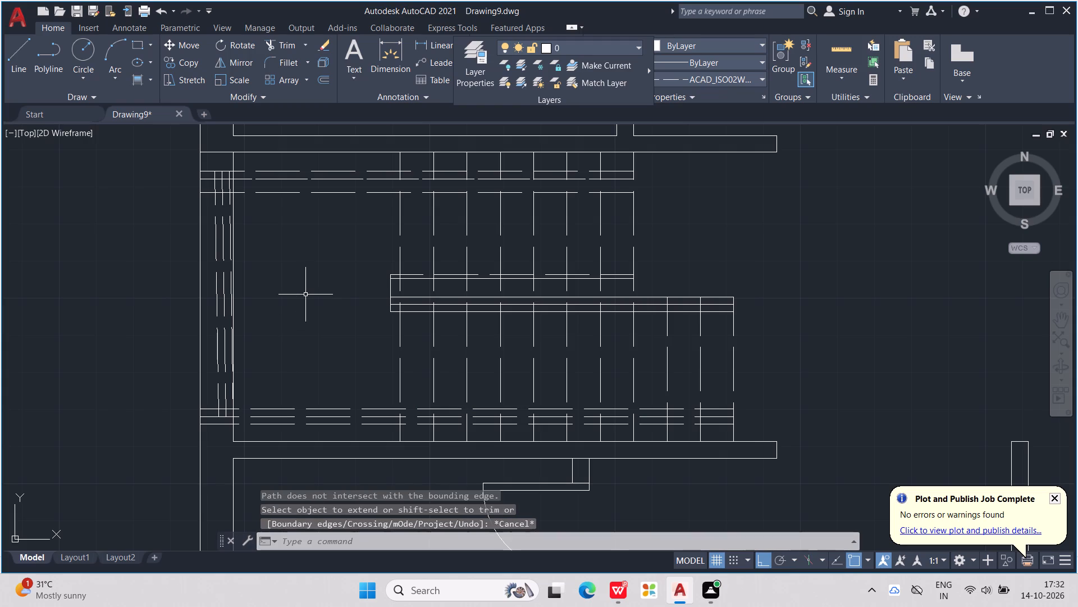
Trim the left ends of the dashed lines under the stair's upper wall where they pass the vertical dashed lines inside the outer wall.
{"action": "key", "text": "Escape"}
{"action": "key", "text": "Escape"}
{"action": "type", "text": "TR"}
{"action": "key", "text": "Return"}
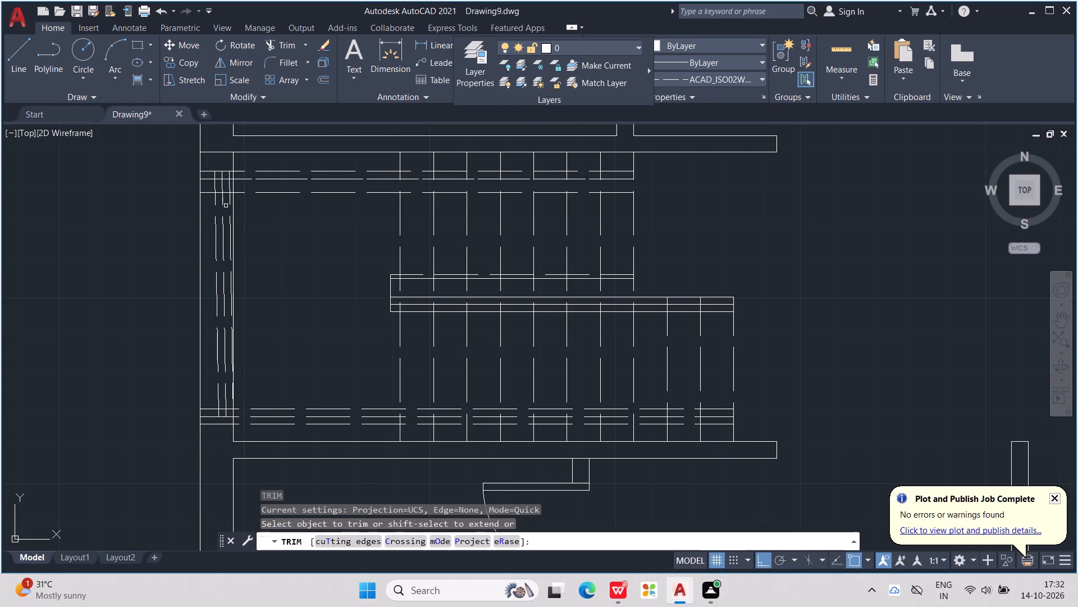
{"action": "scroll", "coordinate": [204, 166], "scroll_direction": "up", "scroll_amount": 2}
{"action": "left_click_drag", "start_coordinate": [211, 171], "coordinate": [216, 246]}
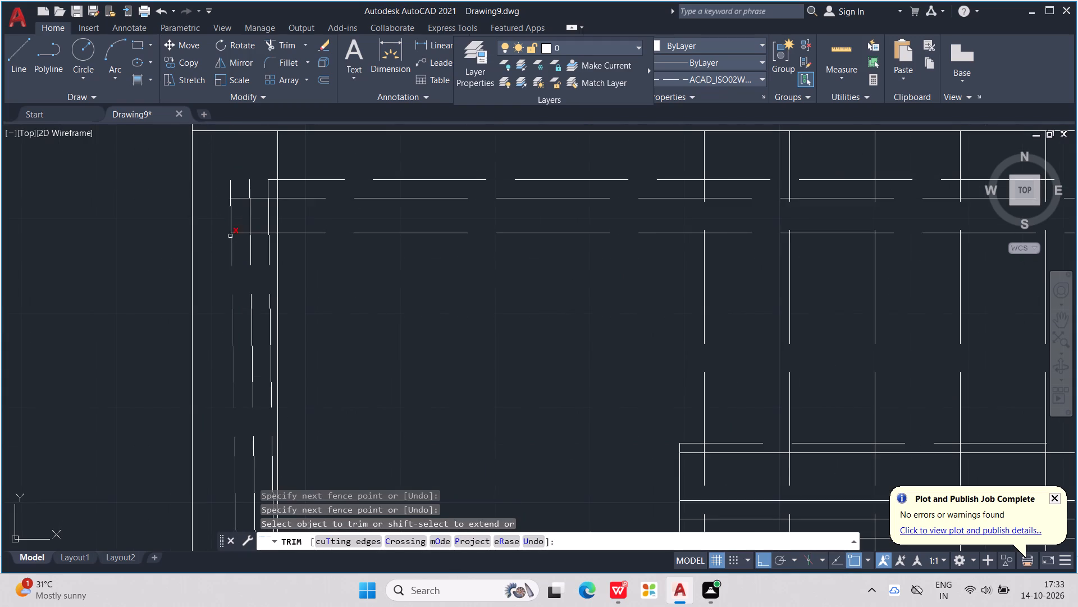
{"action": "middle_click_drag", "start_coordinate": [234, 232], "coordinate": [220, 203]}
{"action": "scroll", "coordinate": [236, 214], "scroll_direction": "down", "scroll_amount": 2}
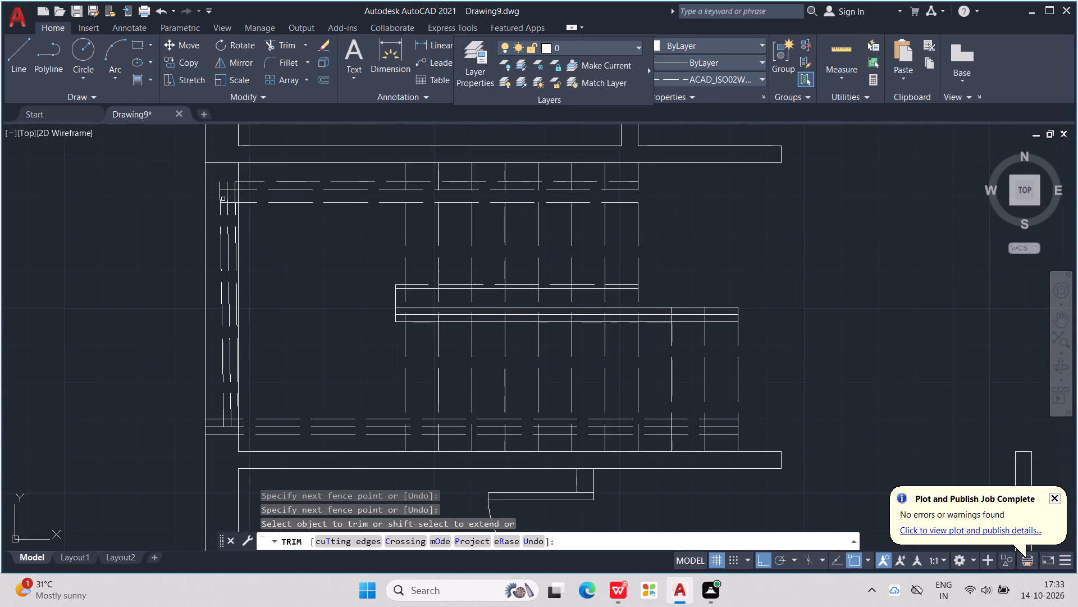
Trim the left ends of the three dashed lines above the stair's lower wall where they run into the outer wall.
{"action": "middle_click_drag", "start_coordinate": [199, 418], "coordinate": [250, 357]}
{"action": "scroll", "coordinate": [258, 397], "scroll_direction": "up", "scroll_amount": 2}
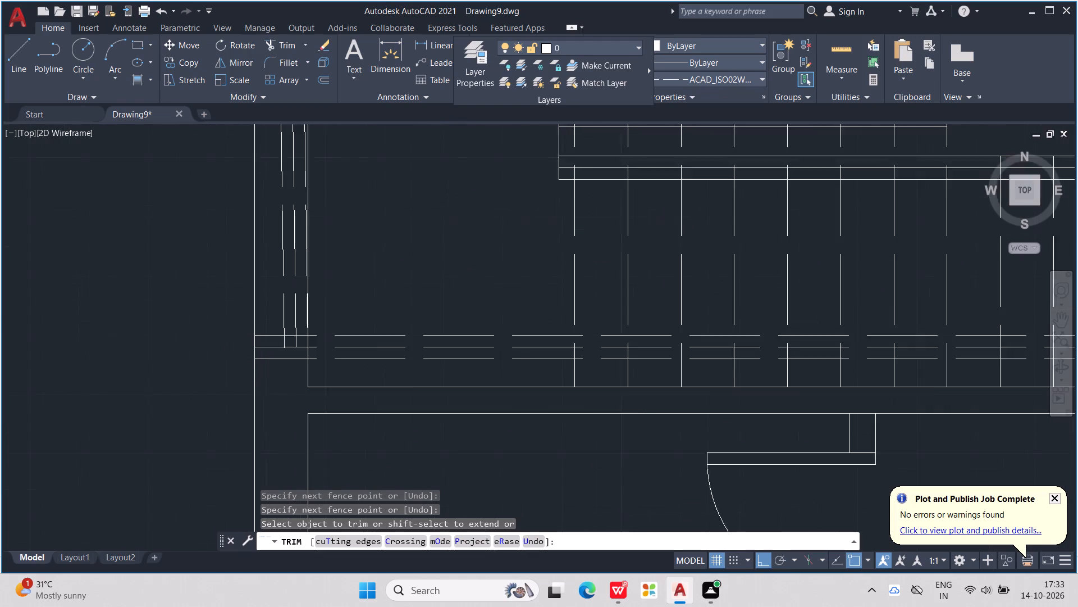
{"action": "left_click_drag", "start_coordinate": [271, 270], "coordinate": [278, 364]}
{"action": "scroll", "coordinate": [278, 355], "scroll_direction": "down", "scroll_amount": 2}
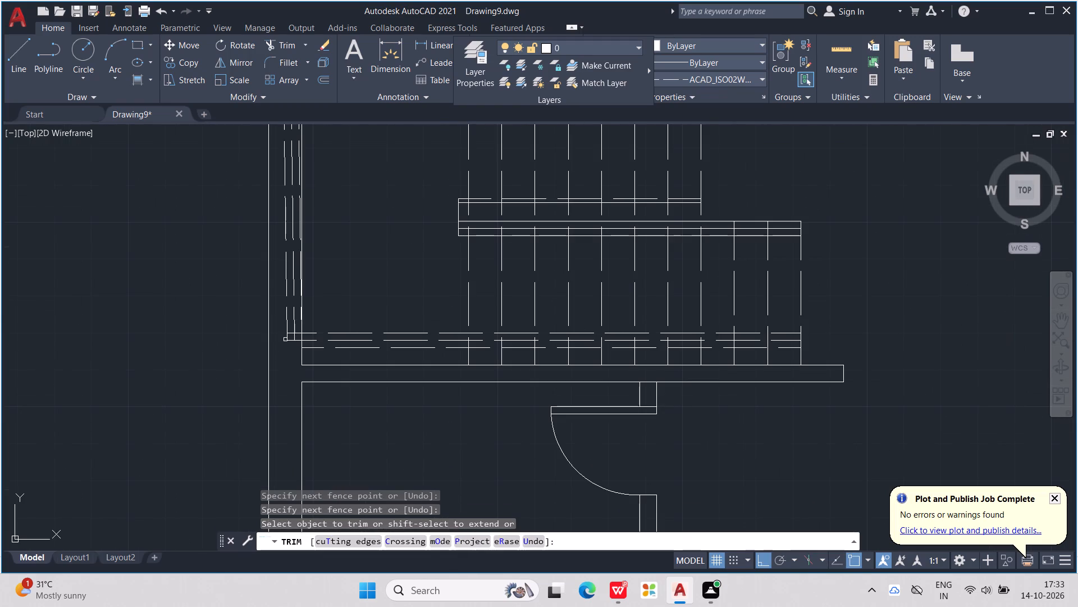
{"action": "scroll", "coordinate": [289, 338], "scroll_direction": "up", "scroll_amount": 2}
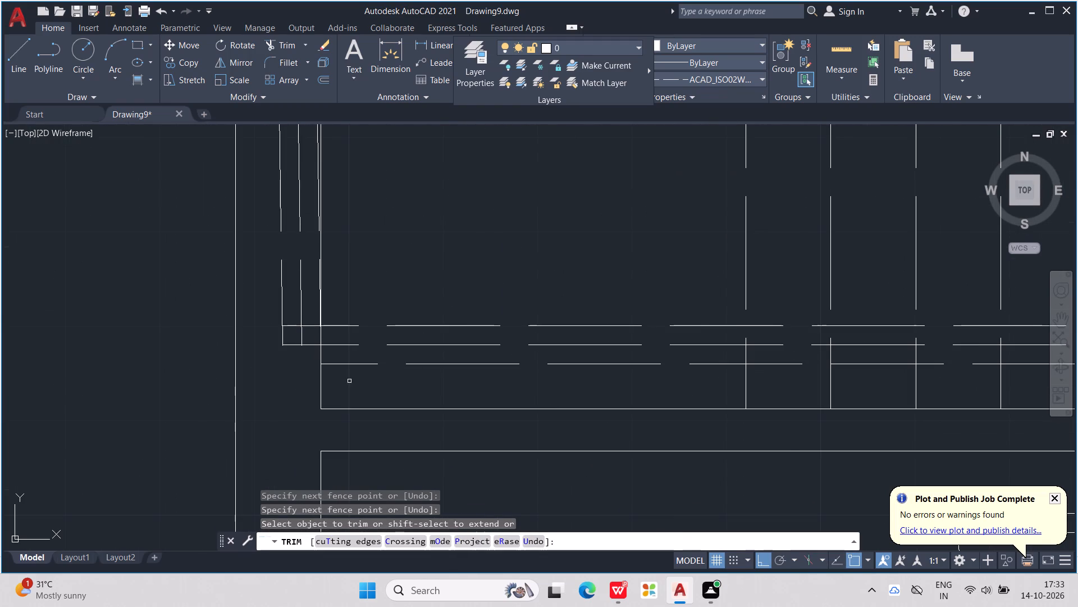
{"action": "scroll", "coordinate": [338, 360], "scroll_direction": "down", "scroll_amount": 2}
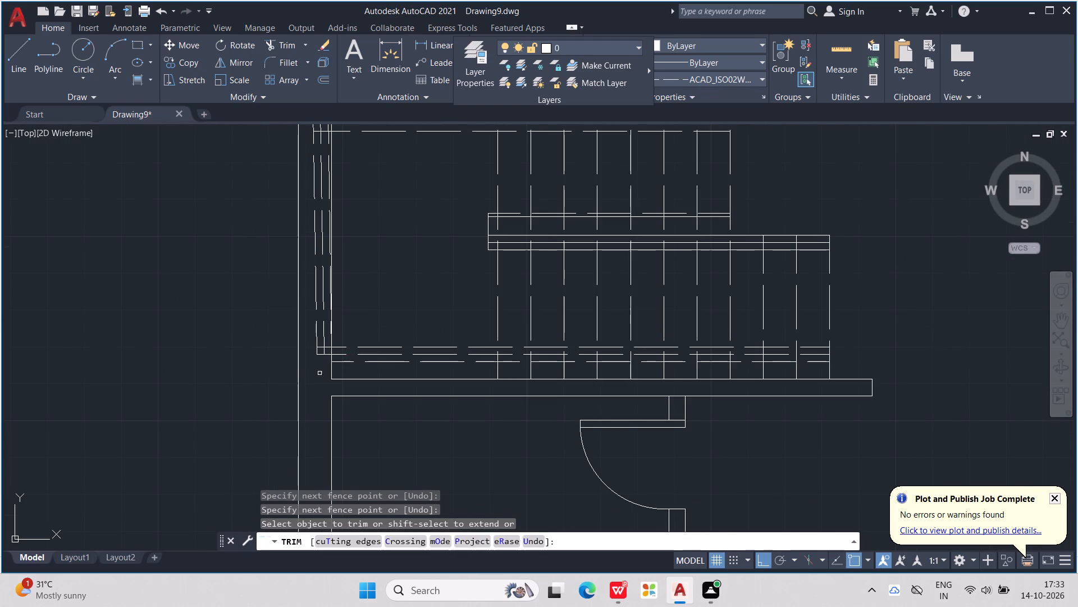
{"action": "key", "text": "l"}
{"action": "key", "text": "Return"}
{"action": "scroll", "coordinate": [371, 368], "scroll_direction": "up", "scroll_amount": 2}
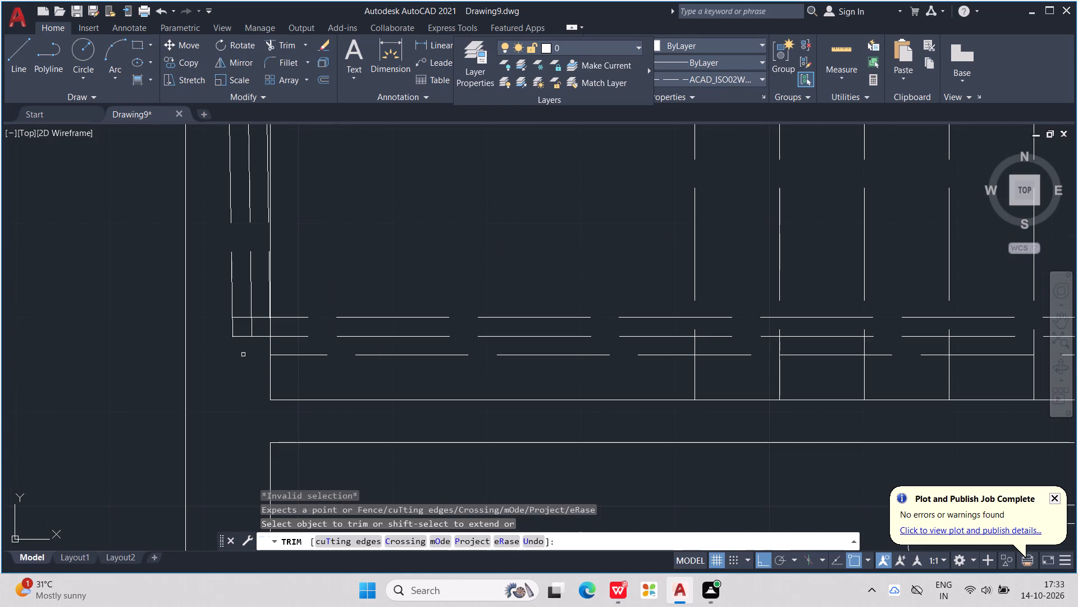
{"action": "key", "text": "Escape"}
{"action": "key", "text": "Escape"}
{"action": "key", "text": "Escape"}
{"action": "key", "text": "Escape"}
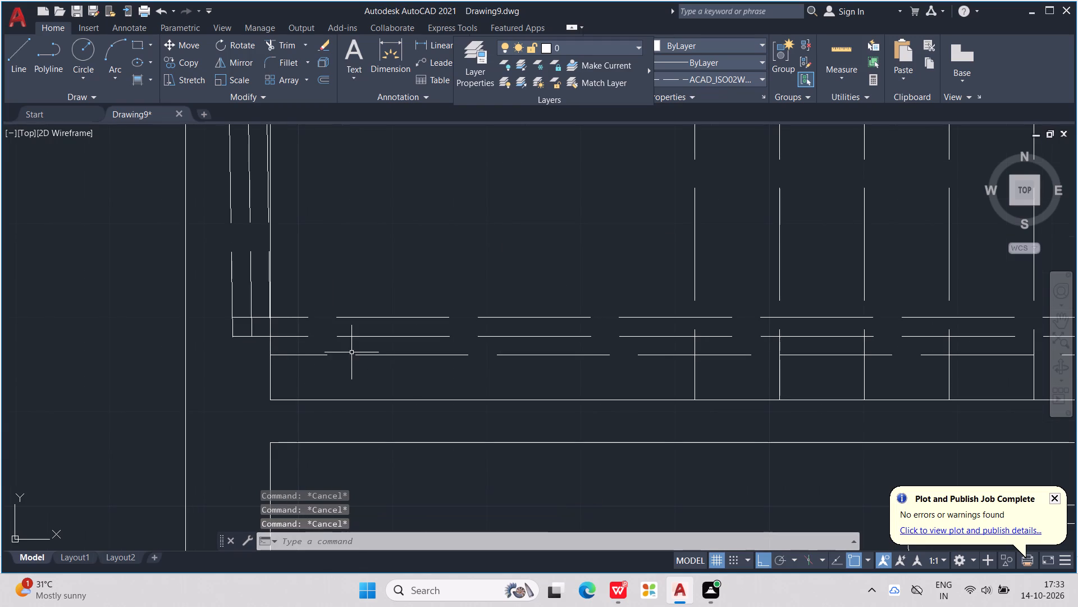
Erase the lowest horizontal dashed line just above the stair's lower wall.
{"action": "left_click", "coordinate": [359, 356]}
{"action": "key", "text": "Delete"}
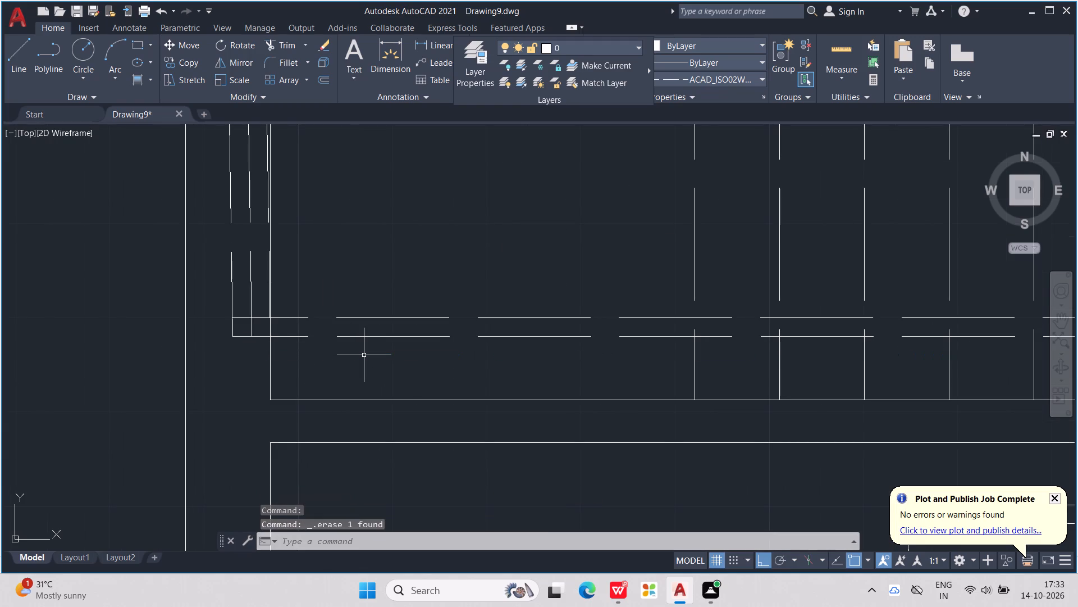
Erase the topmost horizontal dashed line just below the stair's upper wall.
{"action": "scroll", "coordinate": [363, 342], "scroll_direction": "down", "scroll_amount": 5}
{"action": "middle_click_drag", "start_coordinate": [380, 380], "coordinate": [378, 397]}
{"action": "scroll", "coordinate": [389, 264], "scroll_direction": "up", "scroll_amount": 2}
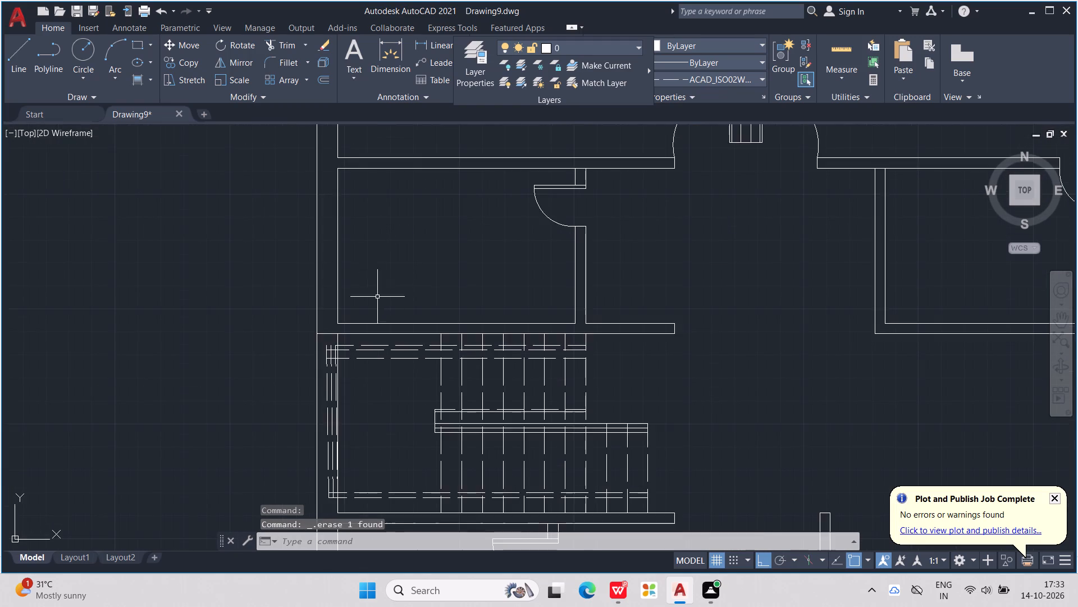
{"action": "scroll", "coordinate": [371, 321], "scroll_direction": "up", "scroll_amount": 2}
{"action": "left_click", "coordinate": [390, 383]}
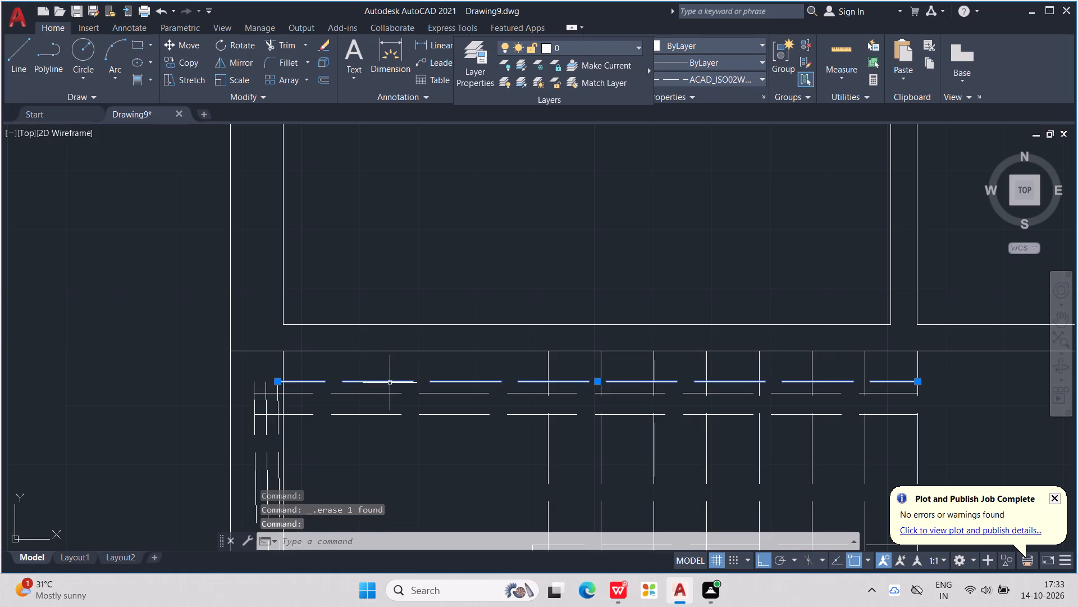
{"action": "key", "text": "Delete"}
{"action": "key", "text": "Escape"}
{"action": "key", "text": "Escape"}
{"action": "key", "text": "Escape"}
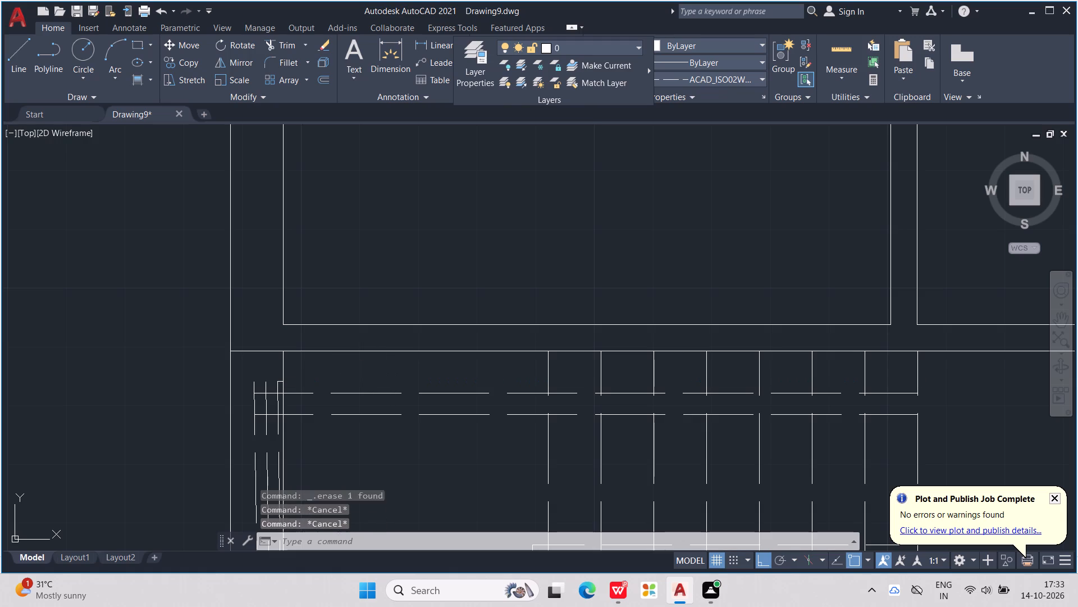
Trim the vertical dashed lines in the outer wall where they project above the upper horizontal dashed line.
{"action": "type", "text": "TR"}
{"action": "key", "text": "Return"}
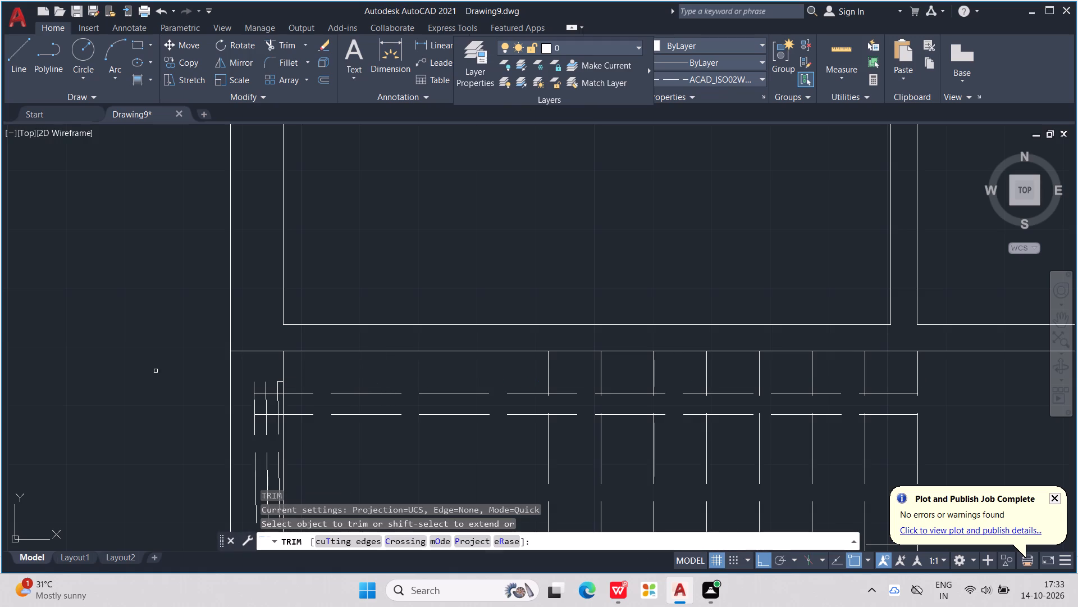
{"action": "scroll", "coordinate": [247, 391], "scroll_direction": "up", "scroll_amount": 4}
{"action": "left_click_drag", "start_coordinate": [391, 332], "coordinate": [189, 370]}
{"action": "scroll", "coordinate": [232, 339], "scroll_direction": "down", "scroll_amount": 3}
{"action": "middle_click_drag", "start_coordinate": [265, 324], "coordinate": [298, 204]}
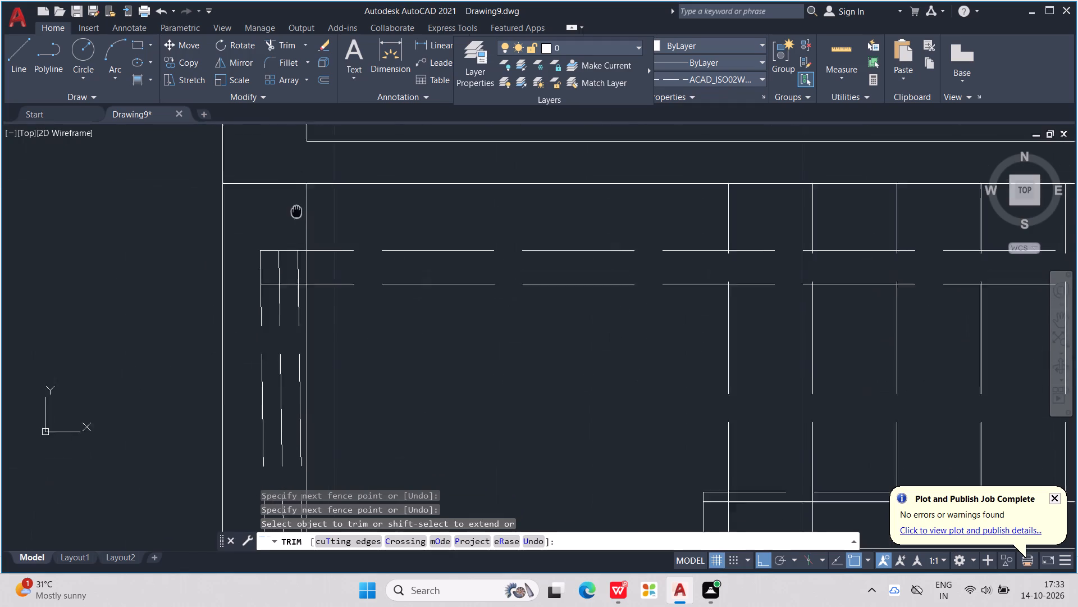
Clean up the stair's lower-left dashed corner by trimming the segment between the left and middle vertical lines and both lines' lower overhangs.
{"action": "middle_click_drag", "start_coordinate": [298, 204], "coordinate": [299, 155]}
{"action": "middle_click_drag", "start_coordinate": [396, 339], "coordinate": [404, 169]}
{"action": "scroll", "coordinate": [405, 167], "scroll_direction": "down", "scroll_amount": 2}
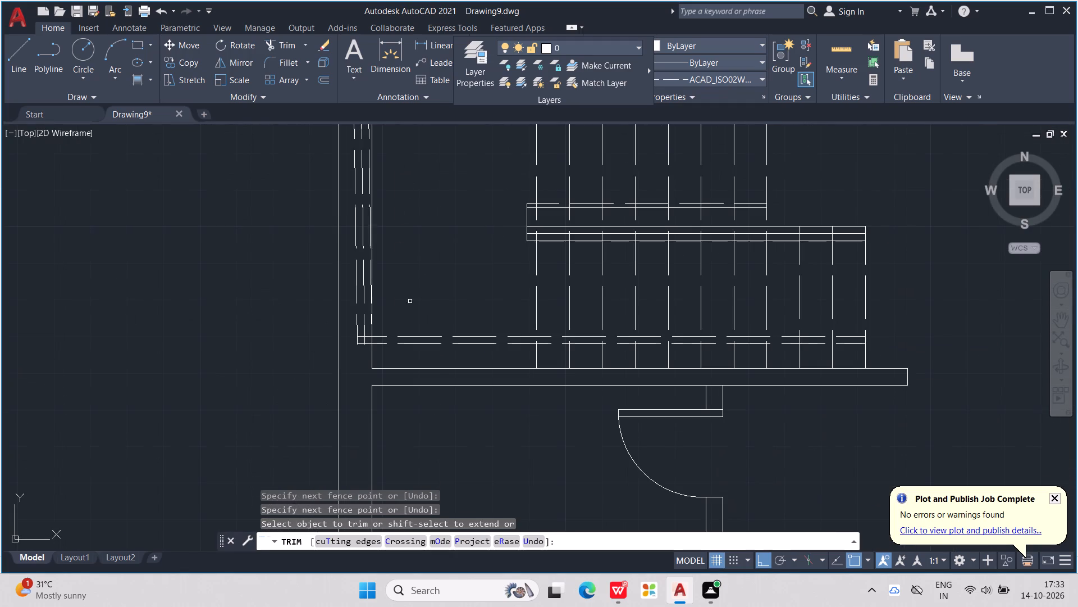
{"action": "scroll", "coordinate": [362, 338], "scroll_direction": "up", "scroll_amount": 2}
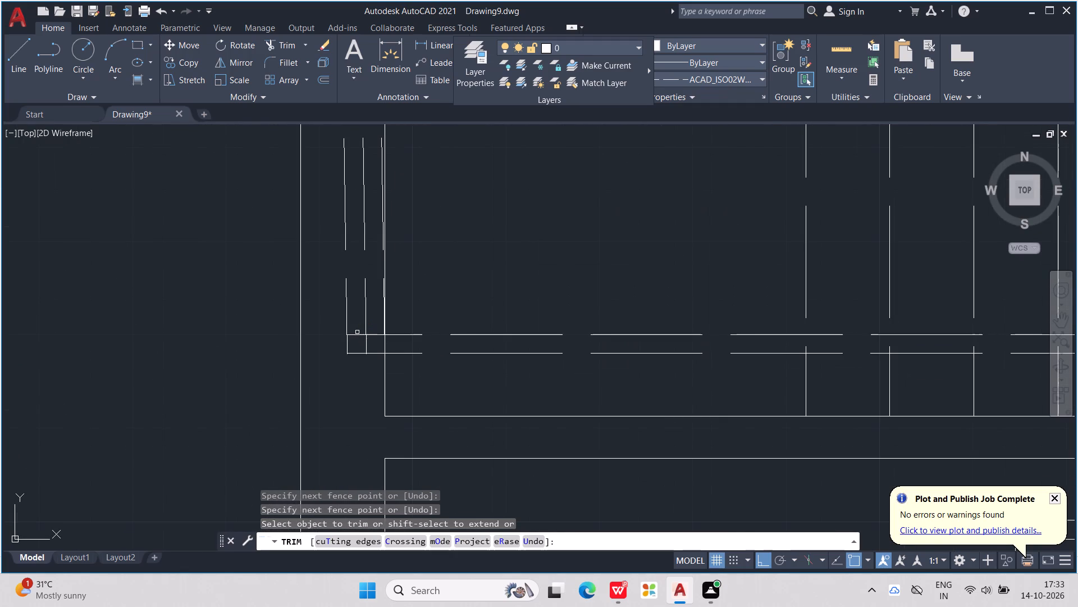
{"action": "left_click", "coordinate": [357, 337]}
{"action": "scroll", "coordinate": [364, 365], "scroll_direction": "up", "scroll_amount": 6}
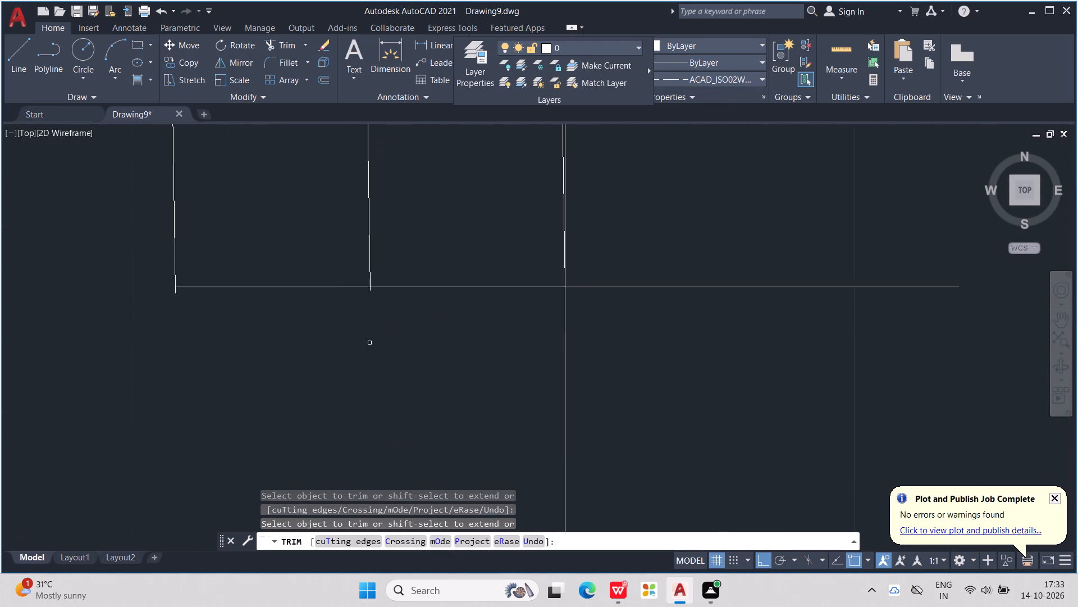
{"action": "left_click", "coordinate": [368, 260]}
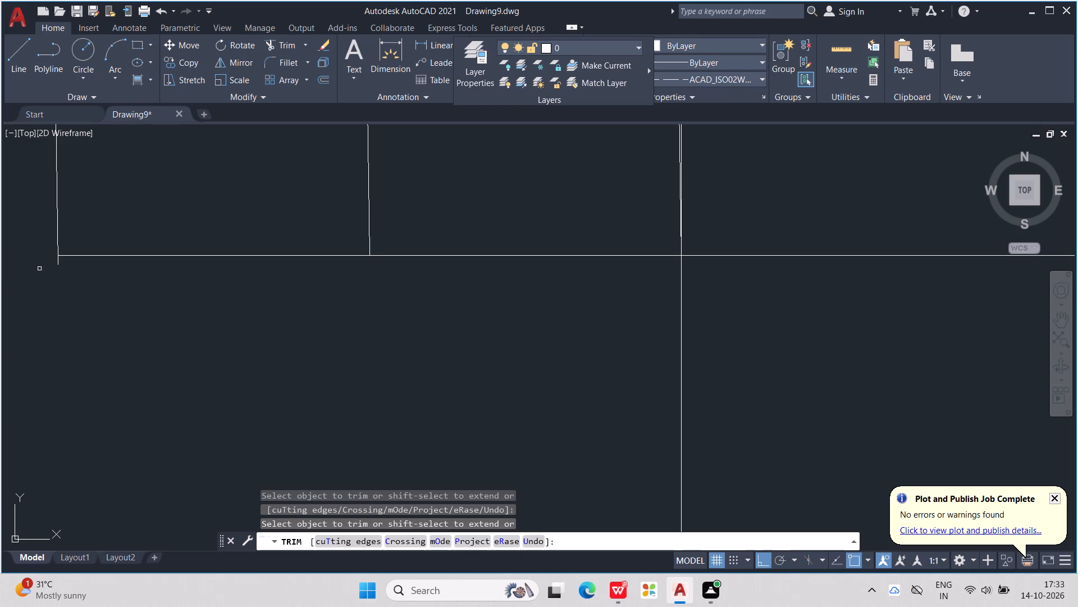
{"action": "left_click_drag", "start_coordinate": [47, 266], "coordinate": [65, 265]}
{"action": "scroll", "coordinate": [66, 265], "scroll_direction": "down", "scroll_amount": 4}
{"action": "middle_click_drag", "start_coordinate": [75, 292], "coordinate": [125, 473]}
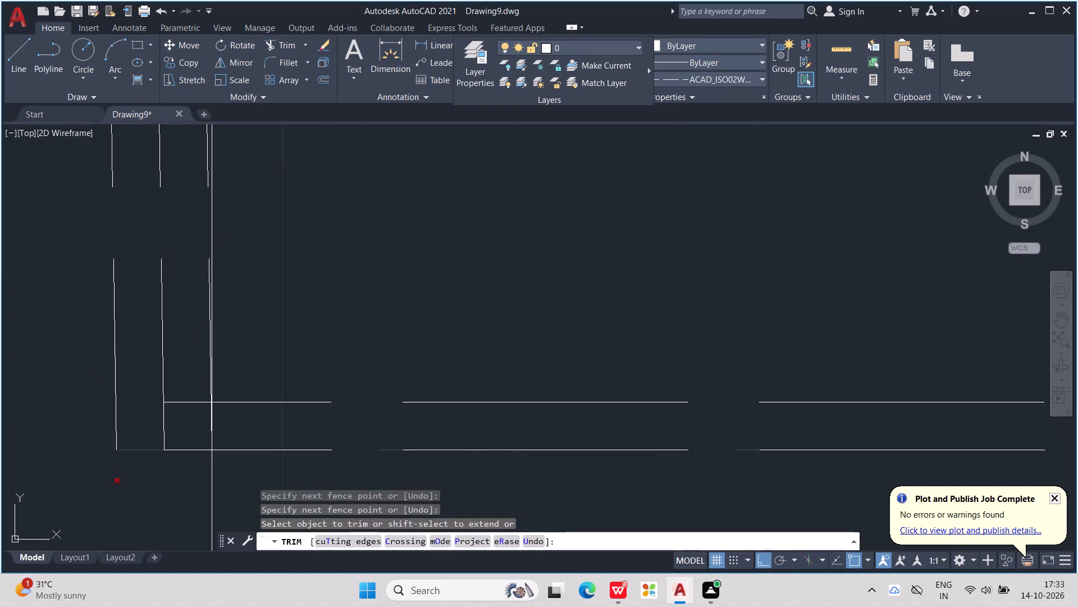
{"action": "scroll", "coordinate": [166, 428], "scroll_direction": "down", "scroll_amount": 3}
{"action": "middle_click_drag", "start_coordinate": [184, 316], "coordinate": [244, 431]}
{"action": "scroll", "coordinate": [193, 324], "scroll_direction": "down", "scroll_amount": 1}
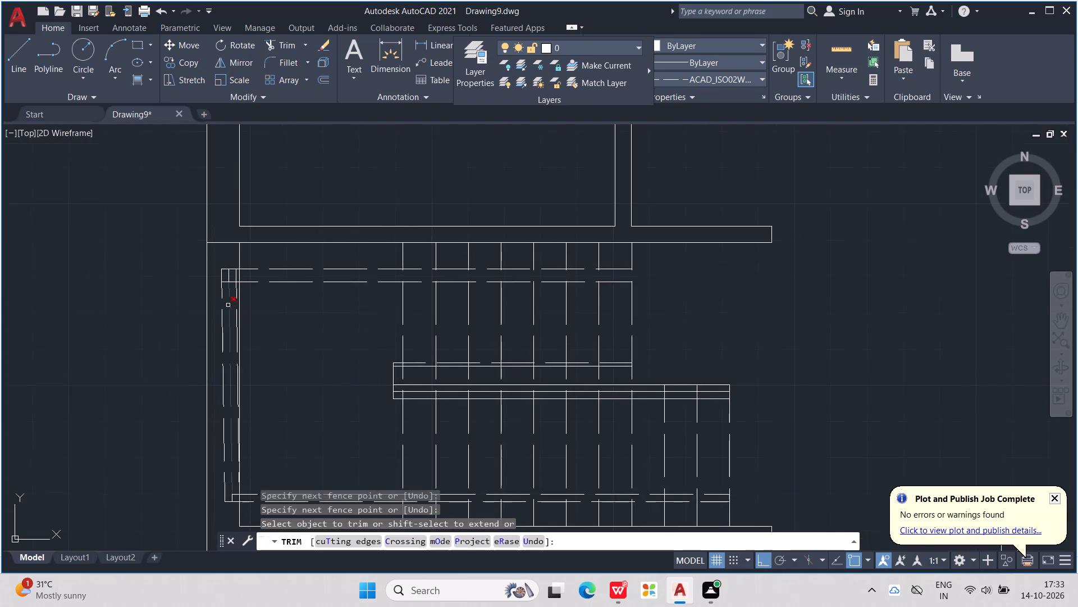
Trim the crossing segments at the stair's upper-left corner so the middle vertical and second horizontal dashed lines form an inner corner.
{"action": "scroll", "coordinate": [228, 305], "scroll_direction": "up", "scroll_amount": 3}
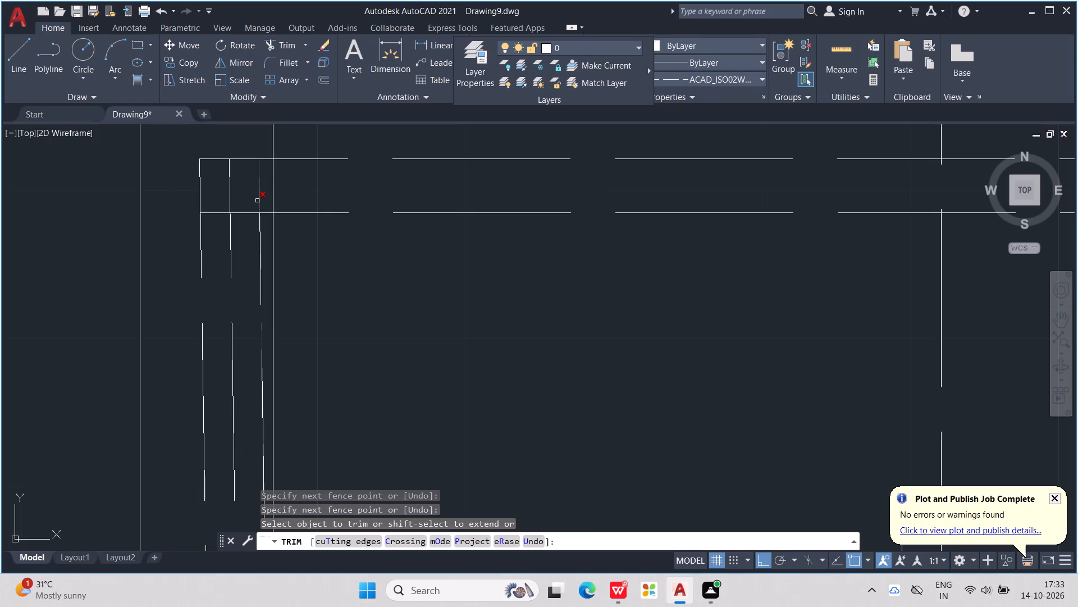
{"action": "left_click", "coordinate": [228, 196]}
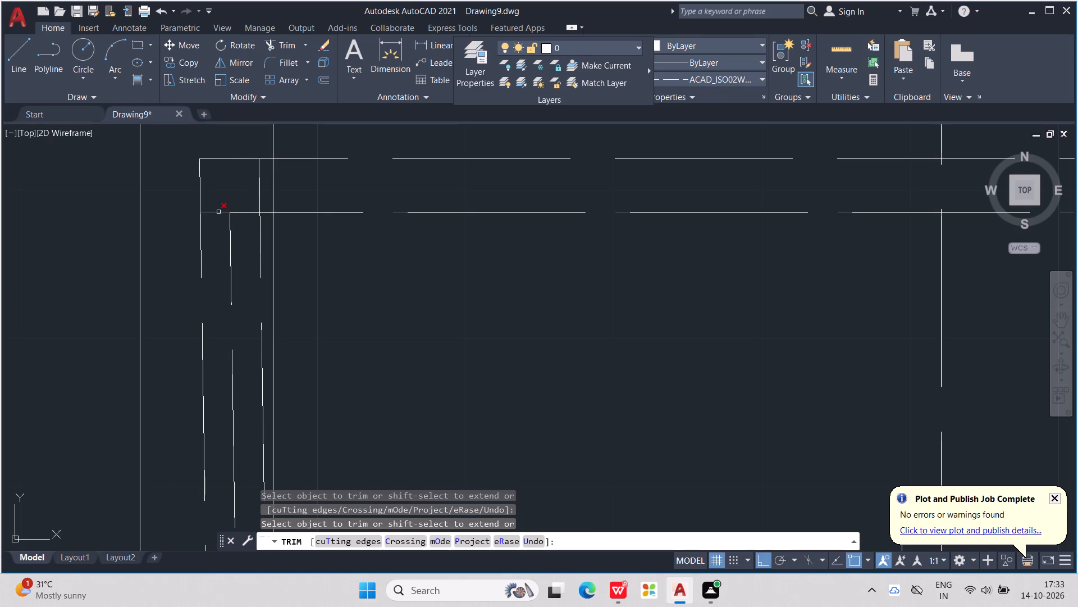
{"action": "left_click", "coordinate": [218, 212]}
{"action": "left_click", "coordinate": [261, 192]}
Trim away the remaining third vertical dashed line beside the outer wall's inner face and end the Trim command.
{"action": "scroll", "coordinate": [261, 192], "scroll_direction": "down", "scroll_amount": 2}
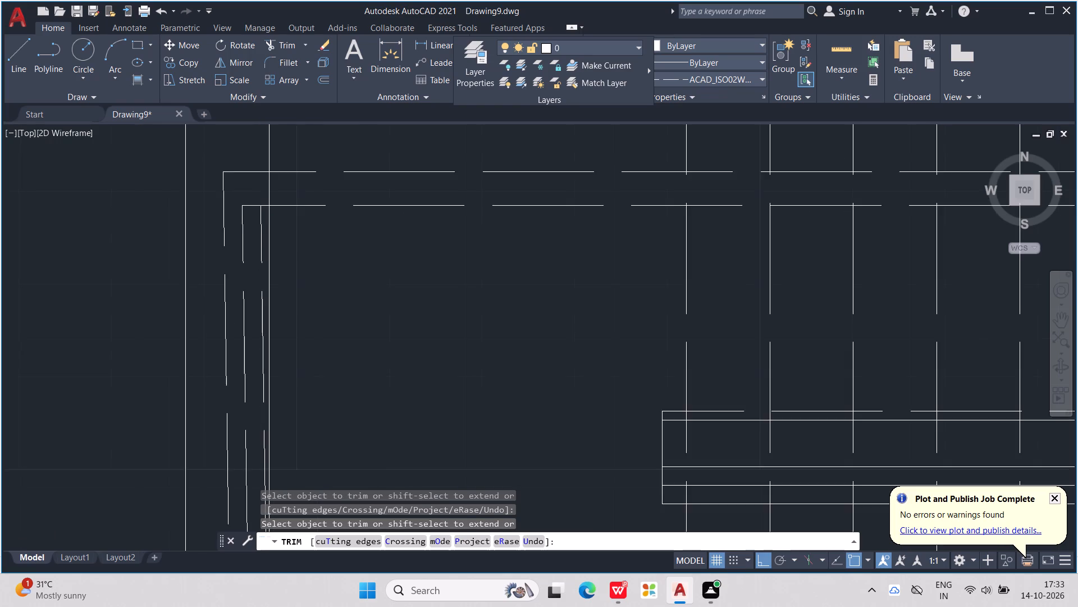
{"action": "left_click", "coordinate": [261, 256]}
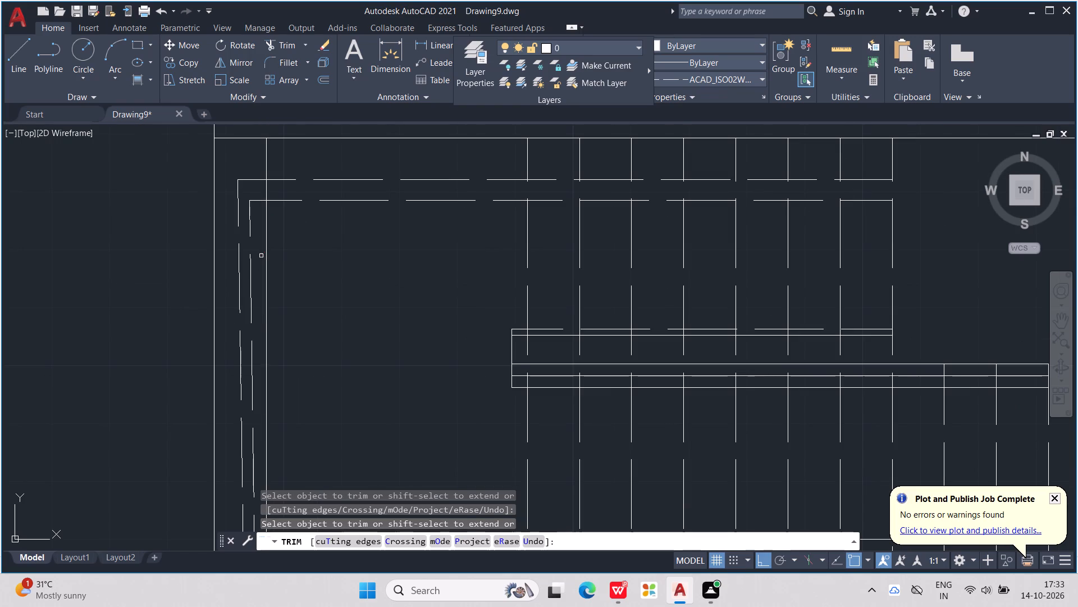
{"action": "scroll", "coordinate": [261, 256], "scroll_direction": "down", "scroll_amount": 3}
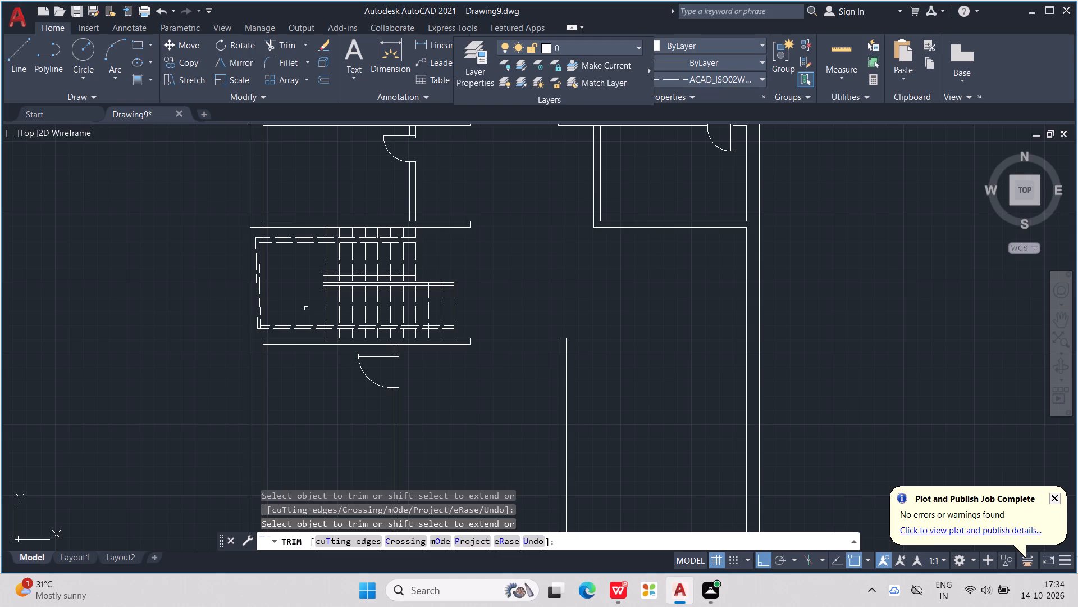
{"action": "scroll", "coordinate": [318, 305], "scroll_direction": "down", "scroll_amount": 3}
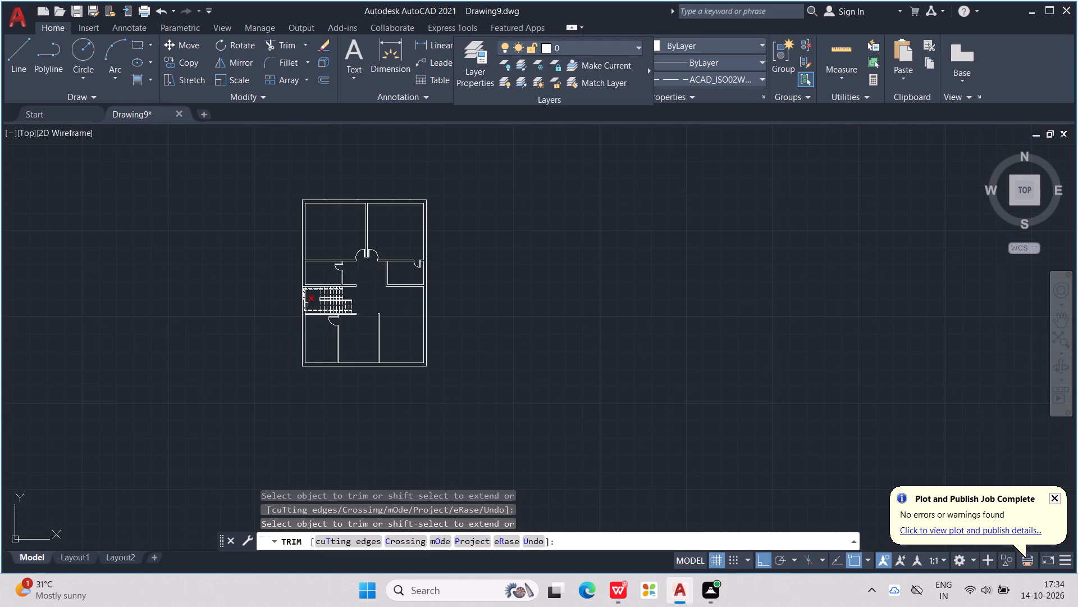
{"action": "key", "text": "Escape"}
{"action": "key", "text": "Escape"}
{"action": "key", "text": "Escape"}
{"action": "key", "text": "Escape"}
{"action": "key", "text": "Escape"}
{"action": "key", "text": "Escape"}
{"action": "key", "text": "Escape"}
{"action": "key", "text": "Escape"}
{"action": "key", "text": "Escape"}
{"action": "key", "text": "Escape"}
{"action": "key", "text": "Escape"}
{"action": "key", "text": "Escape"}
{"action": "key", "text": "Escape"}
{"action": "key", "text": "Escape"}
{"action": "key", "text": "Escape"}
{"action": "key", "text": "Escape"}
{"action": "key", "text": "Escape"}
{"action": "key", "text": "Escape"}
{"action": "key", "text": "Escape"}
{"action": "key", "text": "Escape"}
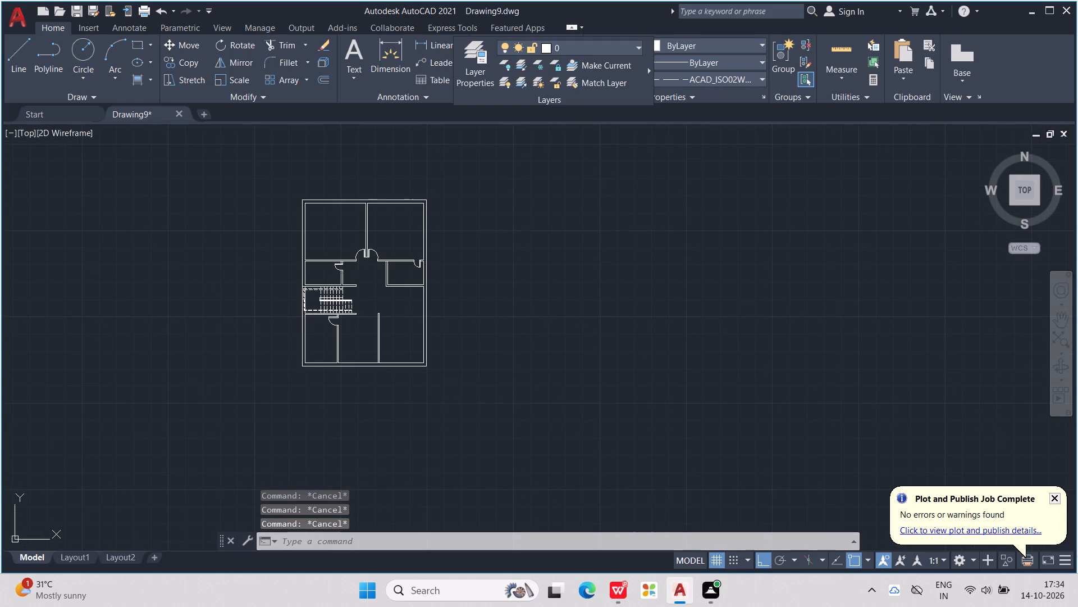
Set the current linetype to ByLayer.
{"action": "scroll", "coordinate": [246, 296], "scroll_direction": "up", "scroll_amount": 1}
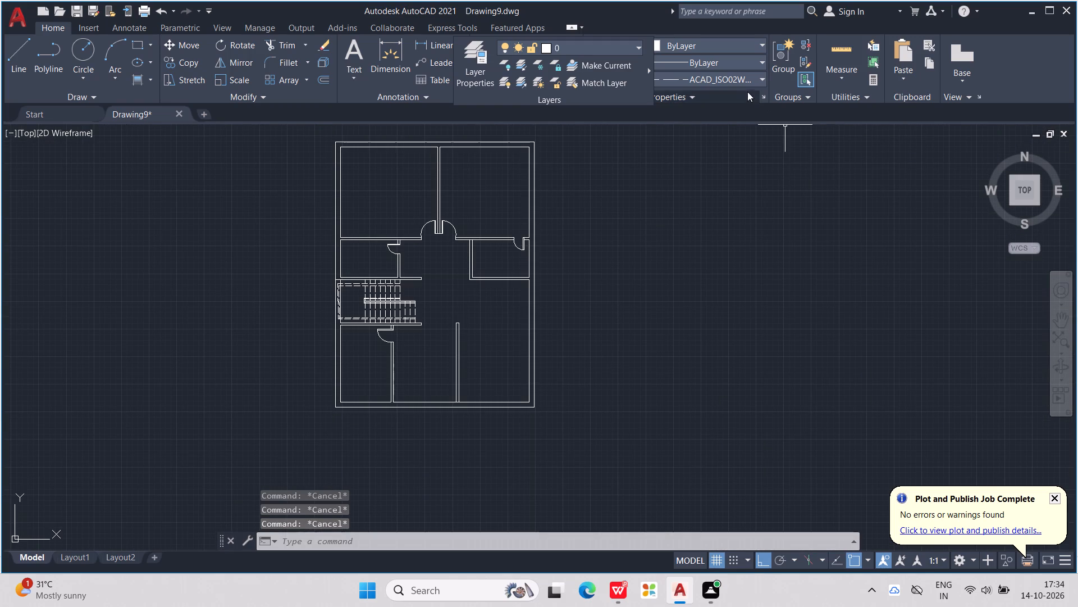
{"action": "left_click", "coordinate": [752, 79]}
{"action": "left_click", "coordinate": [739, 95]}
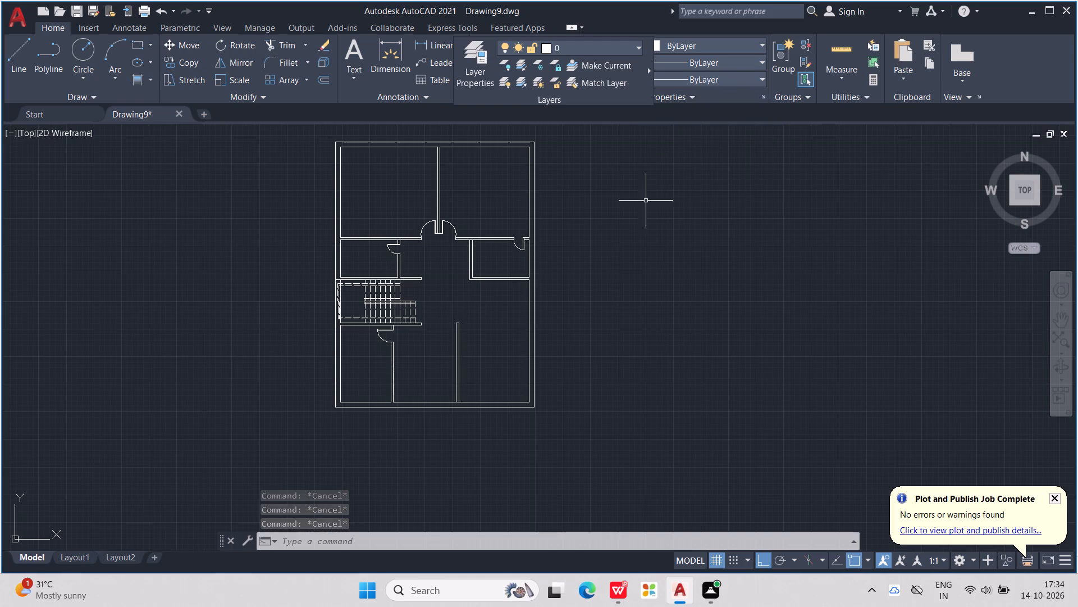
Draw a short horizontal continuous line across the treads near the middle of the stair's lower flight.
{"action": "scroll", "coordinate": [444, 302], "scroll_direction": "up", "scroll_amount": 2}
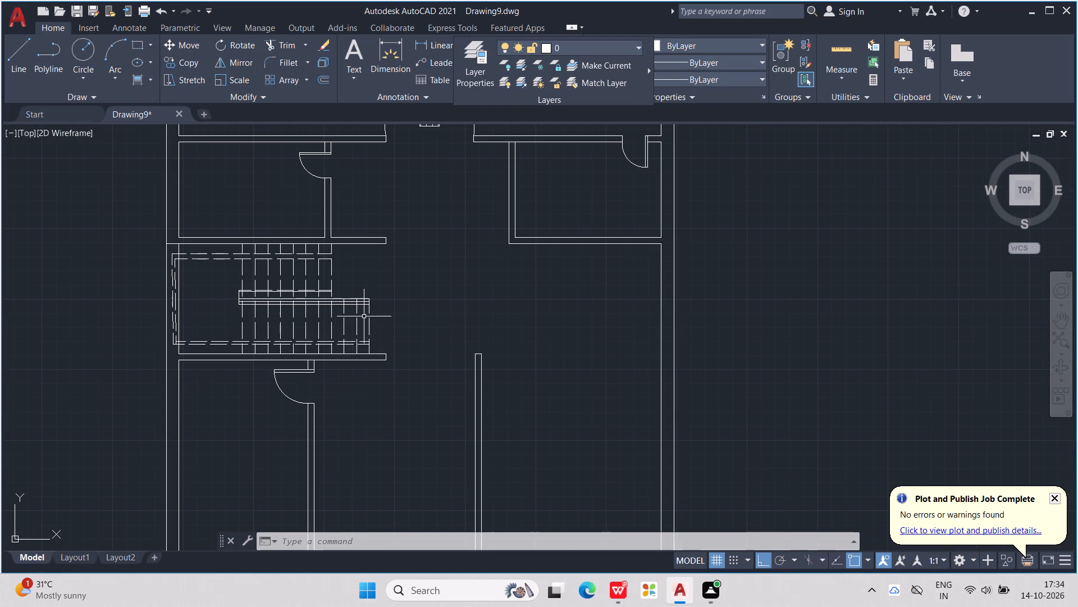
{"action": "key", "text": "l"}
{"action": "key", "text": "Return"}
{"action": "scroll", "coordinate": [336, 335], "scroll_direction": "up", "scroll_amount": 2}
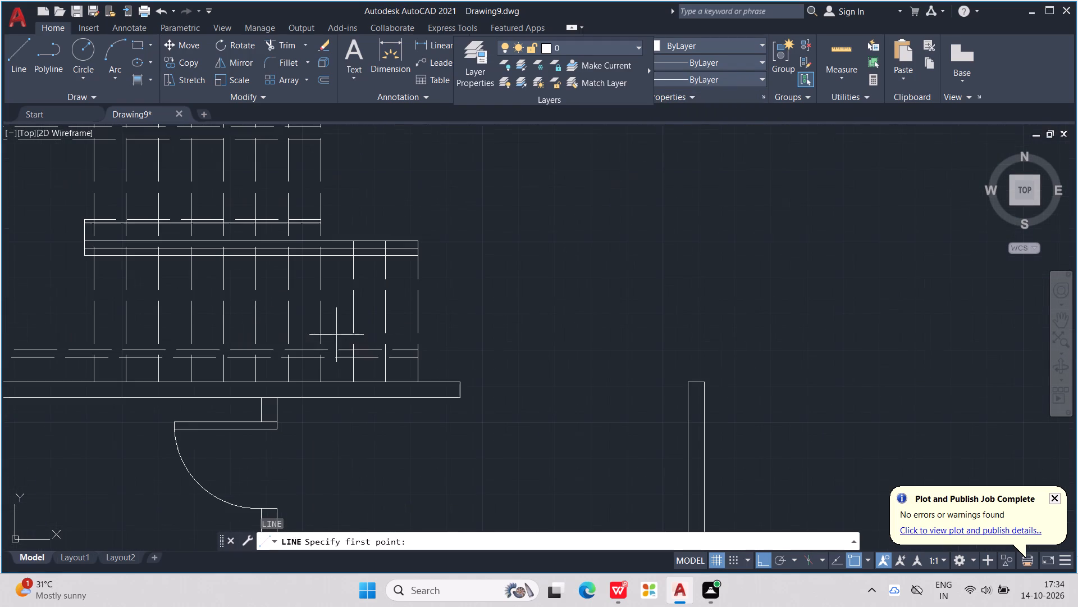
{"action": "left_click", "coordinate": [363, 315]}
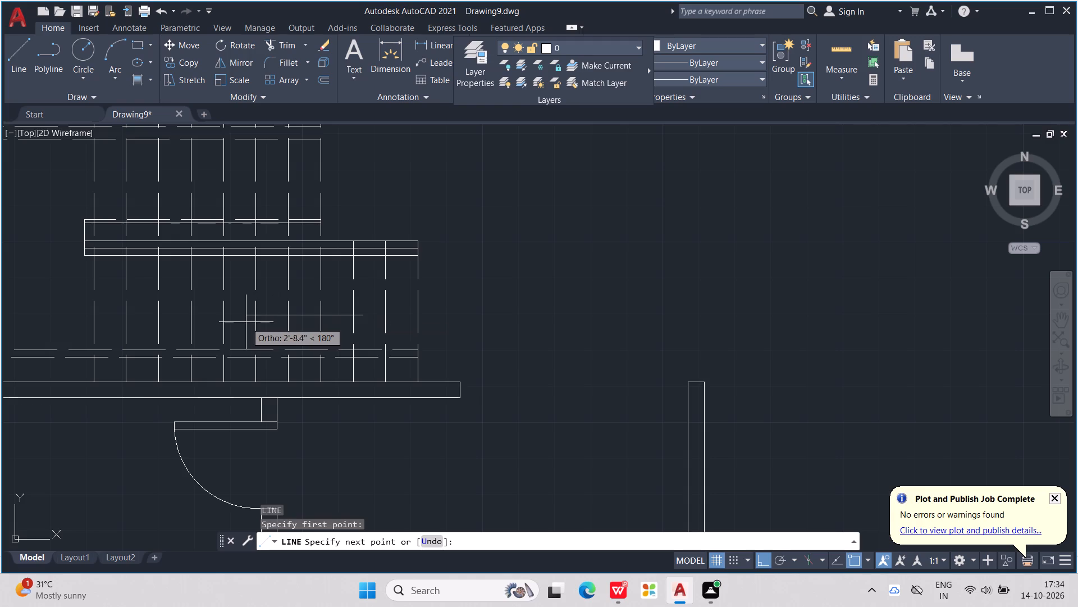
{"action": "left_click", "coordinate": [272, 313]}
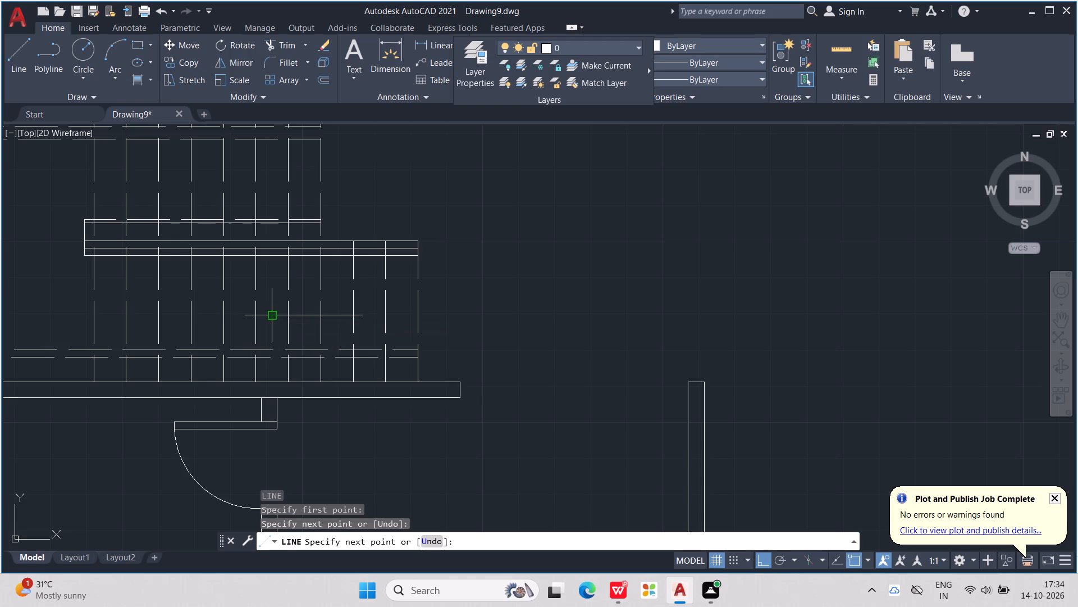
{"action": "key", "text": "Escape"}
{"action": "key", "text": "Escape"}
{"action": "key", "text": "Escape"}
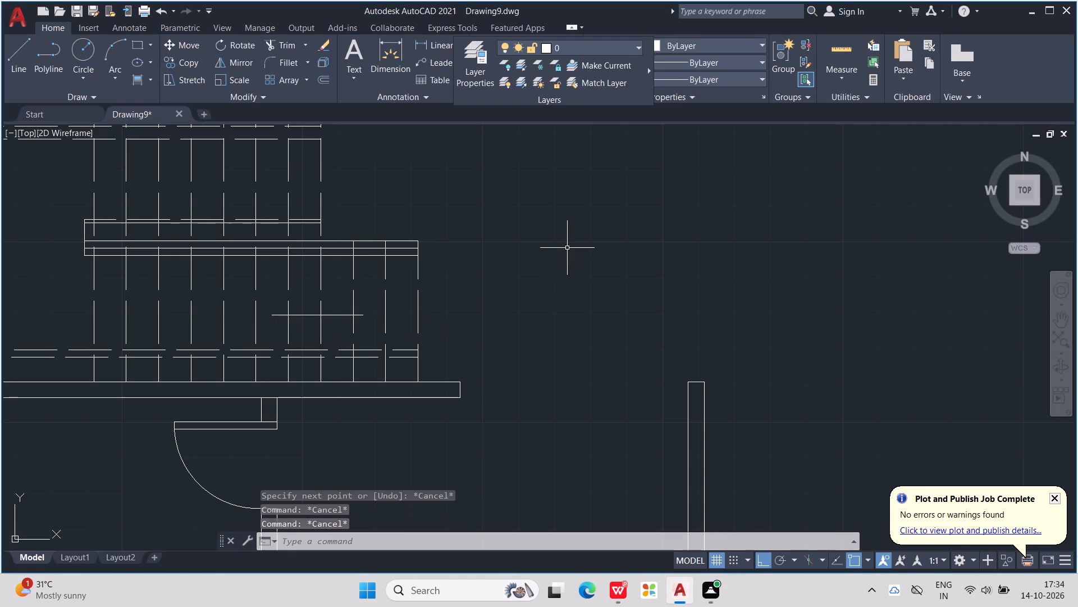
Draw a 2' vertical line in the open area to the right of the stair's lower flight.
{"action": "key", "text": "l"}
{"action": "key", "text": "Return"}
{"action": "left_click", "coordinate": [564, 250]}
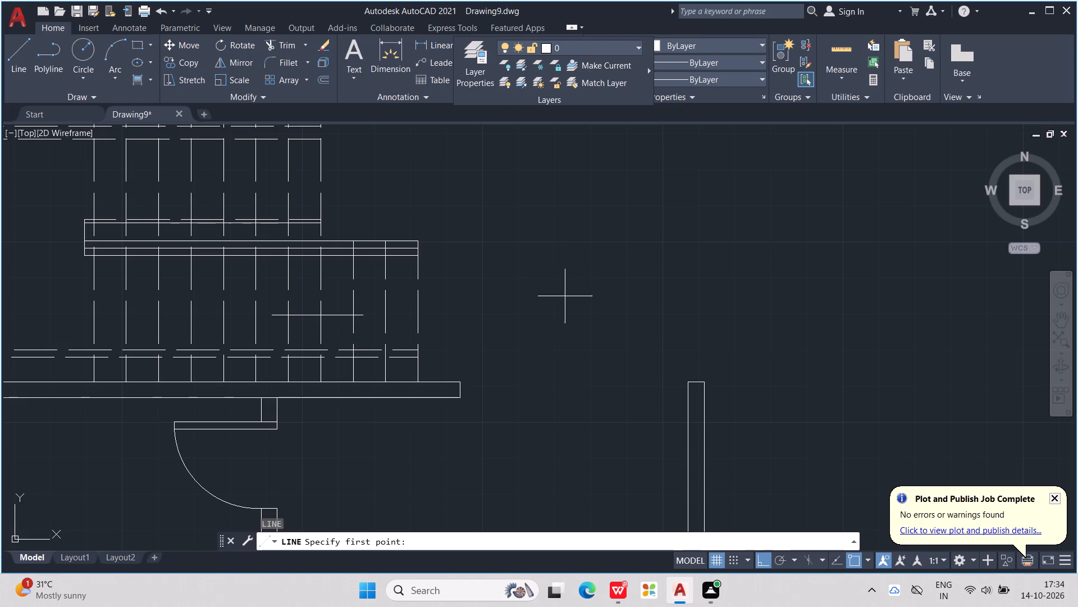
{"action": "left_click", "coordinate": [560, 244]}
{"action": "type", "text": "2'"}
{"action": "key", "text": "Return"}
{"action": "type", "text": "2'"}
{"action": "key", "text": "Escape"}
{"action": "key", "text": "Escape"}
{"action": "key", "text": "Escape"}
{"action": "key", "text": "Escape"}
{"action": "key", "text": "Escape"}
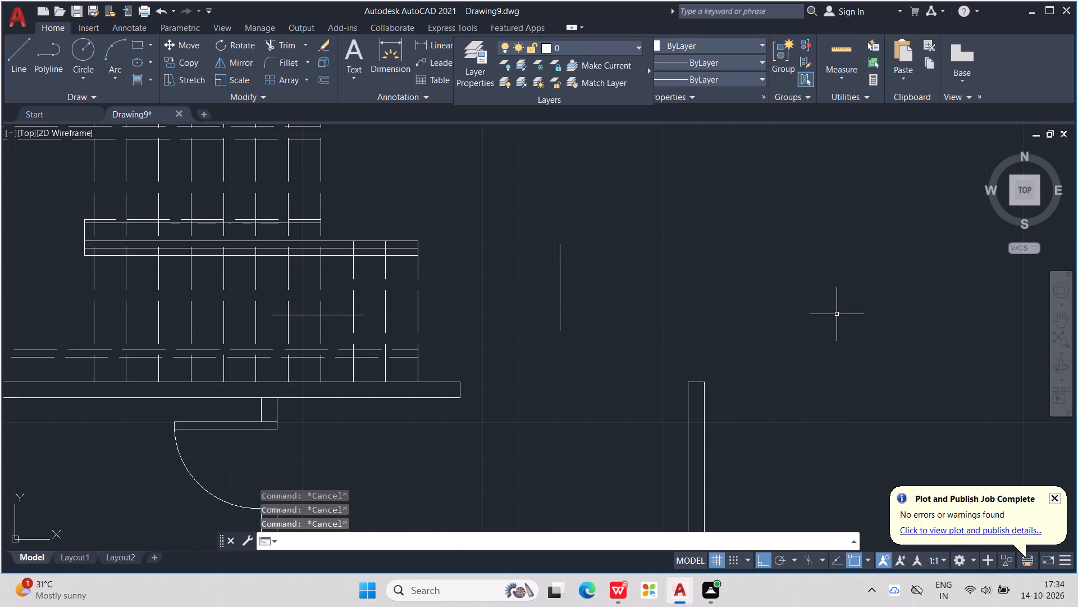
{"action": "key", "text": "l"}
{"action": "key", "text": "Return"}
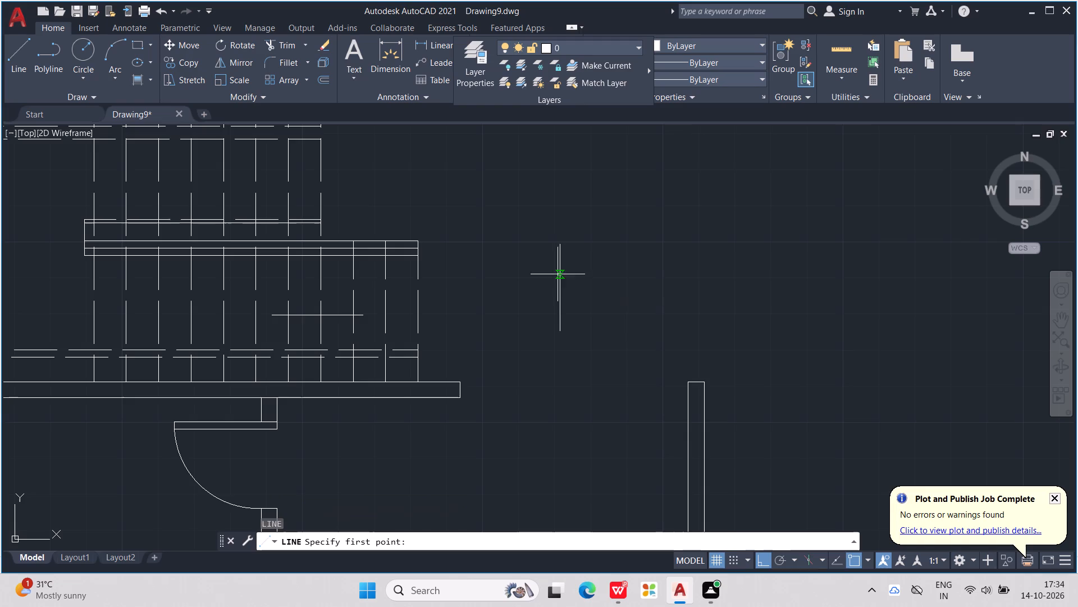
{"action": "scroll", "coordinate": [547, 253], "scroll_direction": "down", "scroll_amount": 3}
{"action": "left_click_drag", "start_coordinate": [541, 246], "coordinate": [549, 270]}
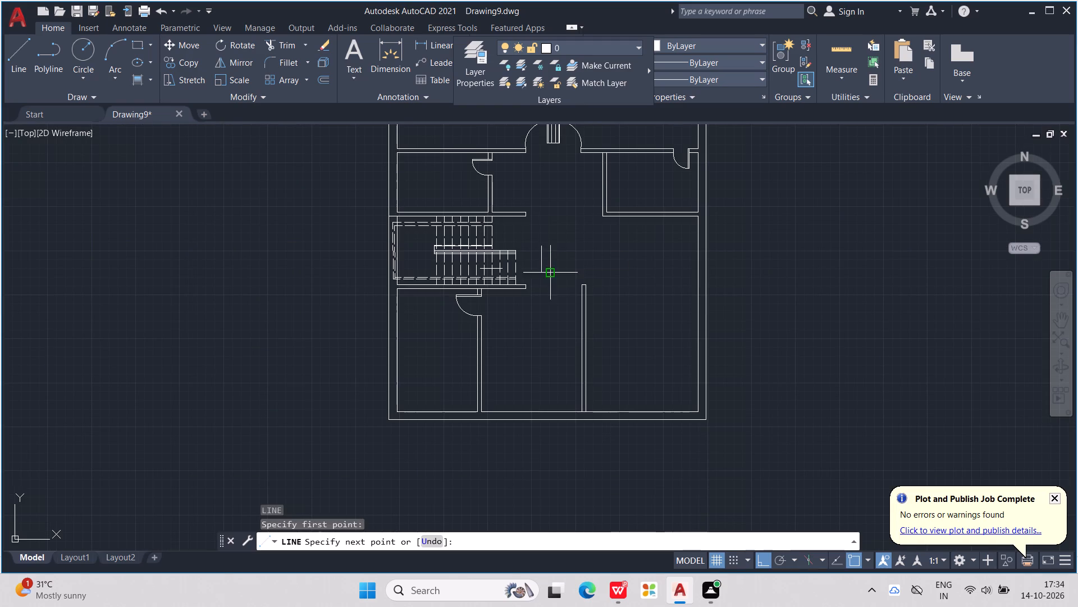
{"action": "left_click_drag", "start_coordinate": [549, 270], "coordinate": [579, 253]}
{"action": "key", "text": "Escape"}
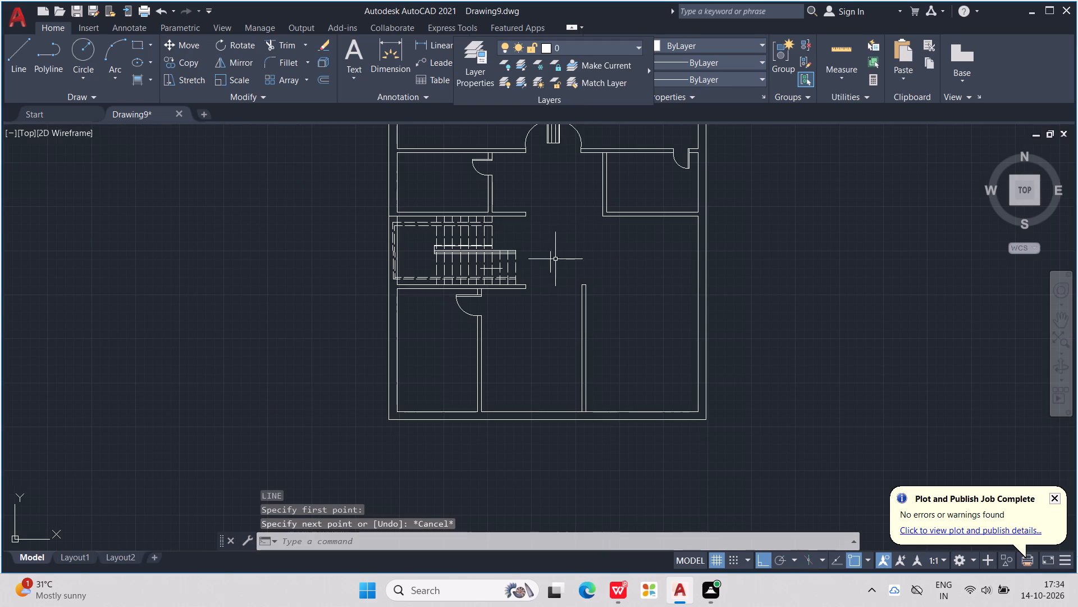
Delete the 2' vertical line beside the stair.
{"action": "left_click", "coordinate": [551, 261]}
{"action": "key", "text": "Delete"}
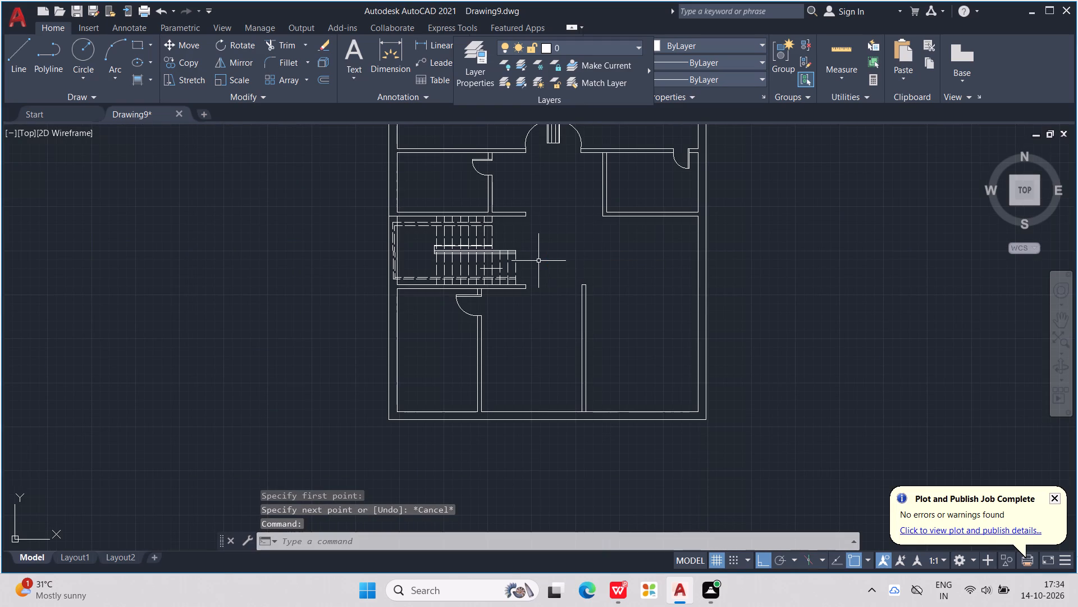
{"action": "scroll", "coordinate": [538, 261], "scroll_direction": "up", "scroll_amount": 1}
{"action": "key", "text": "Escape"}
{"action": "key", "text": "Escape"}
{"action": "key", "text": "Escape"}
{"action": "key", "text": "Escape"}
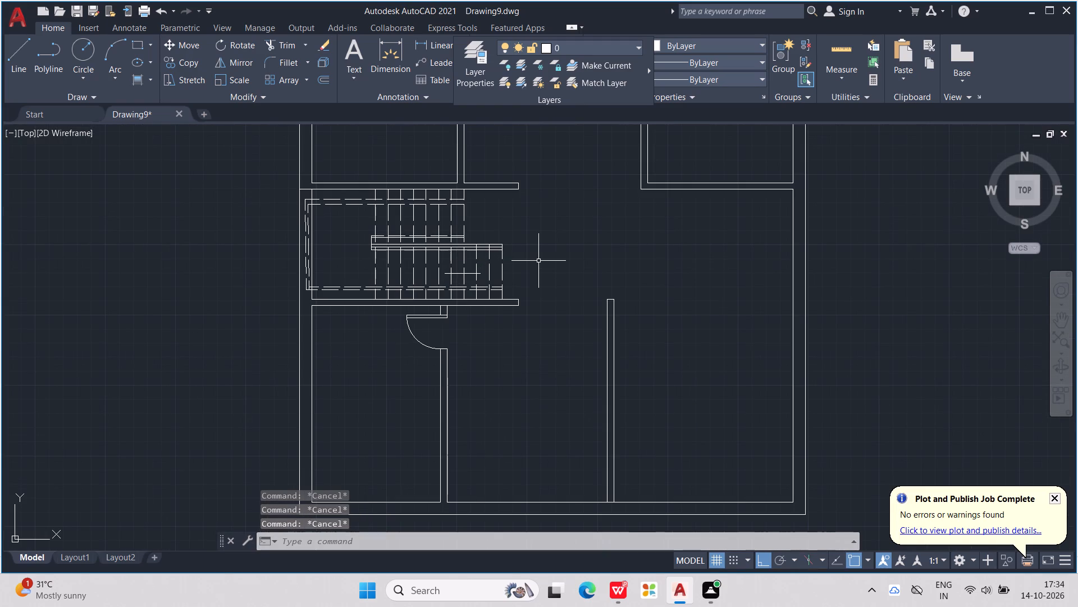
Draw a 9" horizontal line in the open area to the right of the stair's lower flight.
{"action": "key", "text": "l"}
{"action": "key", "text": "Return"}
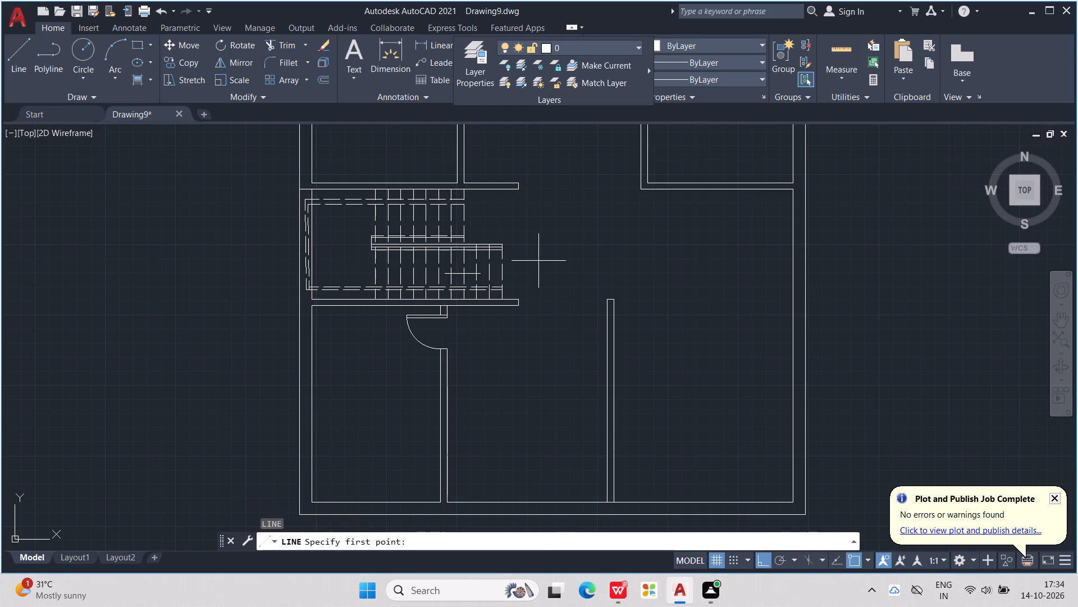
{"action": "left_click", "coordinate": [538, 261]}
{"action": "type", "text": "2\""}
{"action": "key", "text": "Return"}
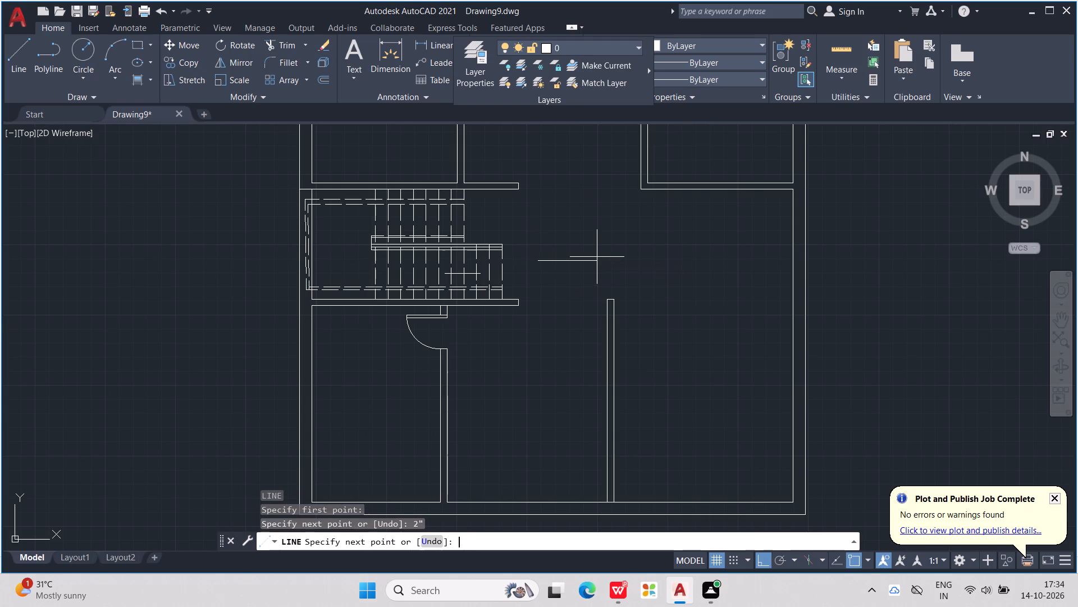
{"action": "scroll", "coordinate": [561, 270], "scroll_direction": "up", "scroll_amount": 2}
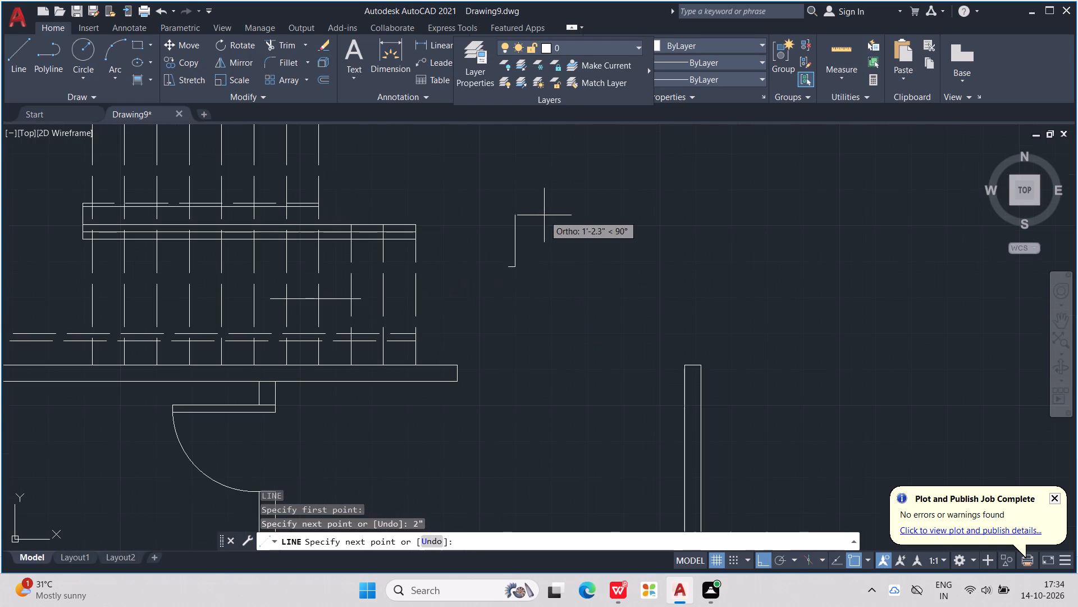
{"action": "key", "text": "ctrl+z"}
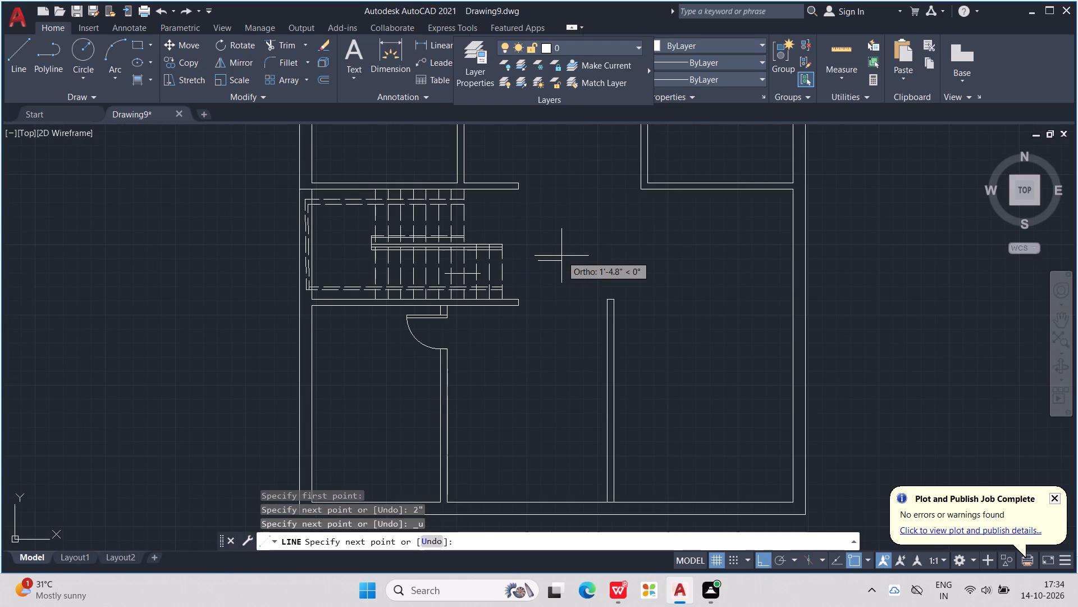
{"action": "key", "text": "3"}
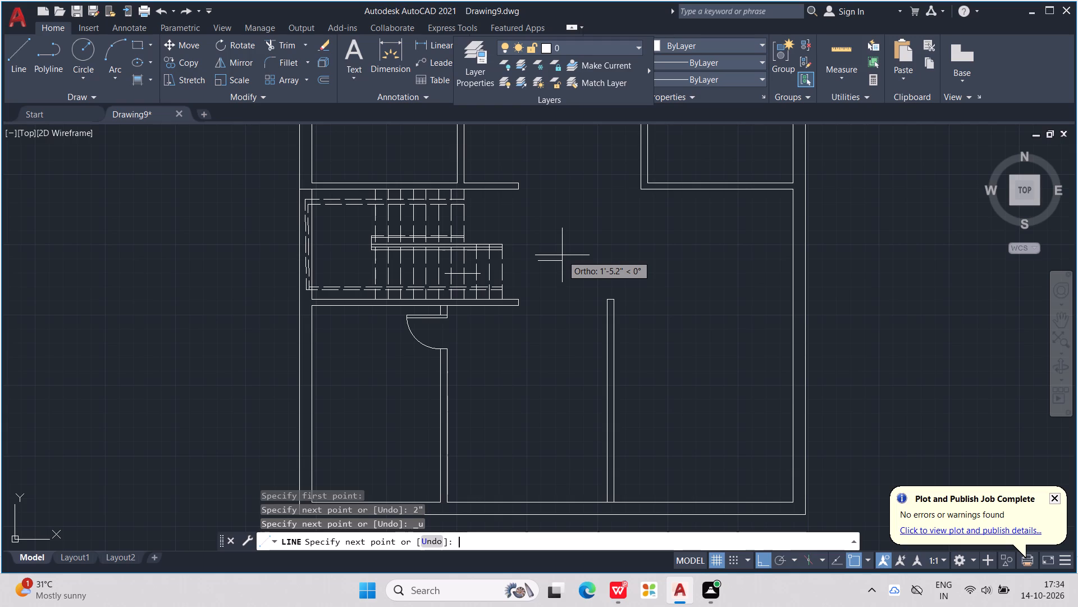
{"action": "key", "text": "BackSpace"}
{"action": "type", "text": "9\""}
{"action": "key", "text": "Return"}
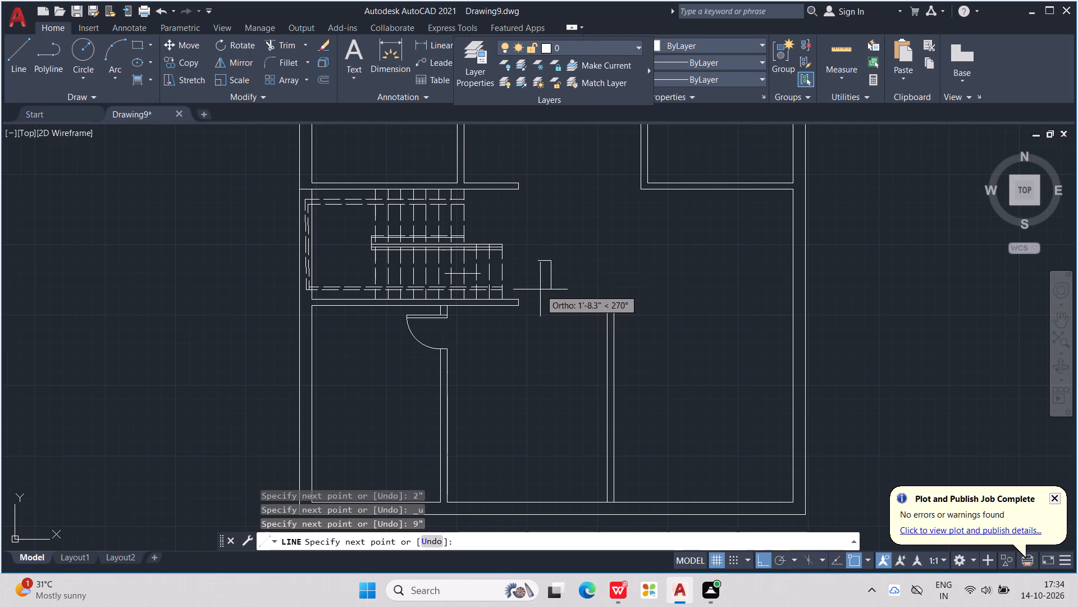
Add a 9" vertical line down from the horizontal line's right end and finish the Line command.
{"action": "type", "text": "2\""}
{"action": "key", "text": "Return"}
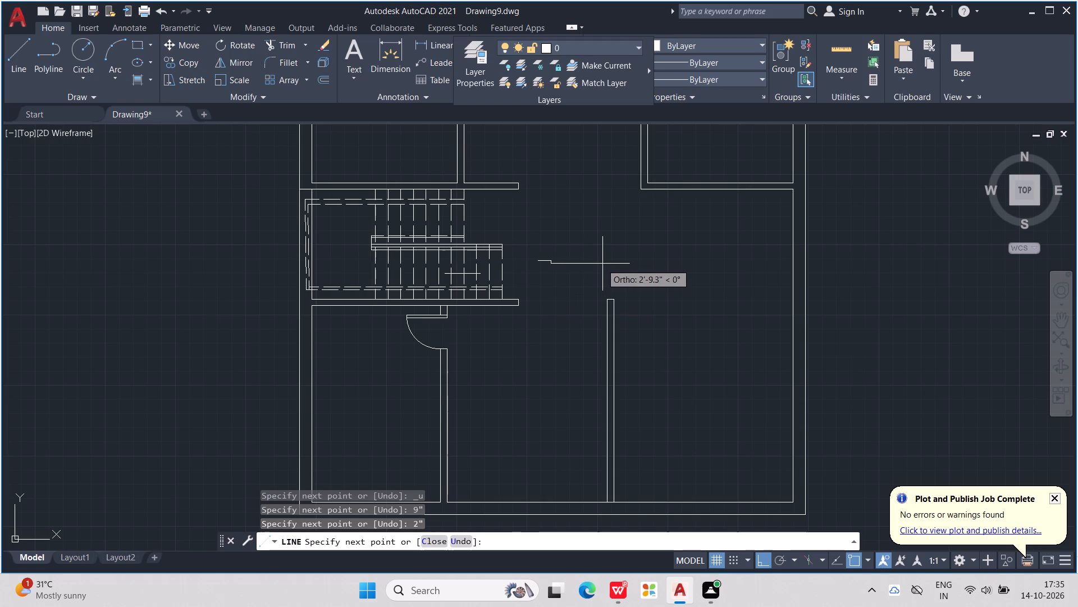
{"action": "key", "text": "ctrl+z"}
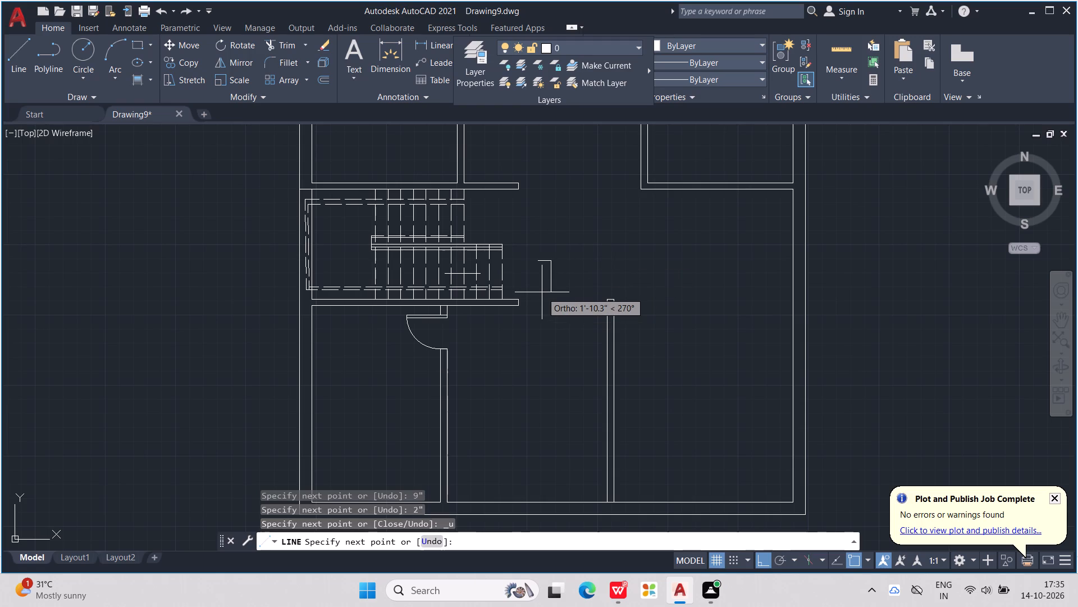
{"action": "type", "text": "9\""}
{"action": "key", "text": "Return"}
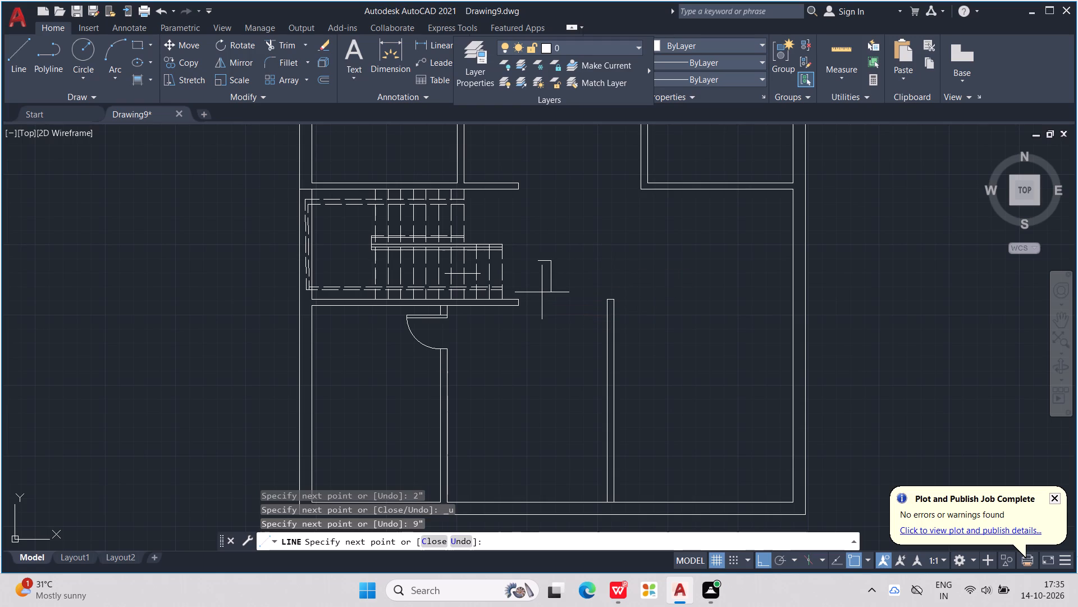
{"action": "key", "text": "Escape"}
Rotate the two 9" lines 90° counterclockwise about their shared corner.
{"action": "scroll", "coordinate": [583, 265], "scroll_direction": "up", "scroll_amount": 1}
{"action": "left_click_drag", "start_coordinate": [519, 238], "coordinate": [523, 230]}
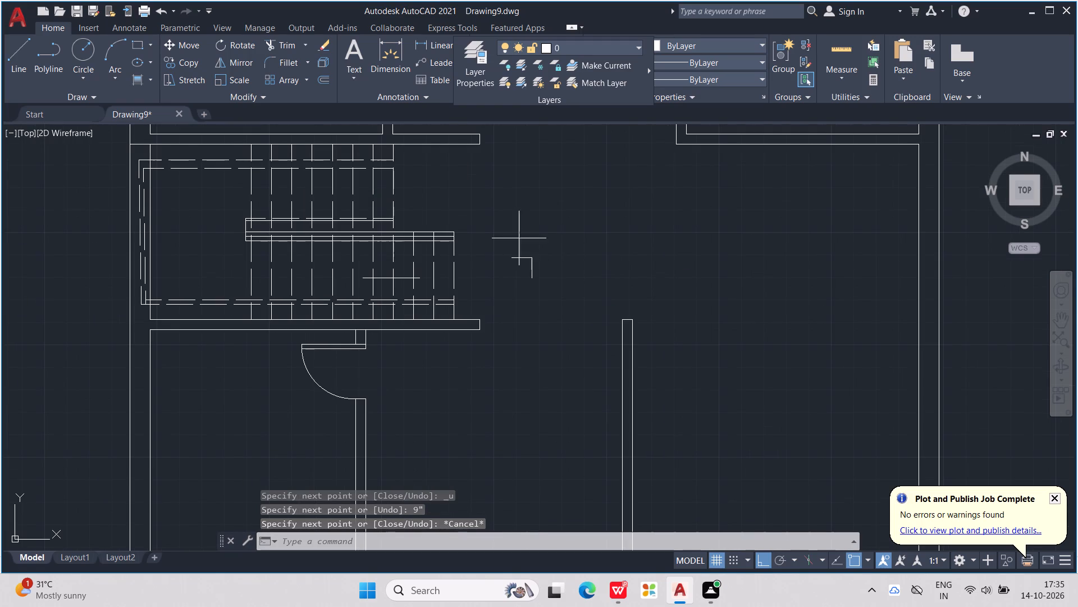
{"action": "left_click_drag", "start_coordinate": [523, 230], "coordinate": [486, 274]}
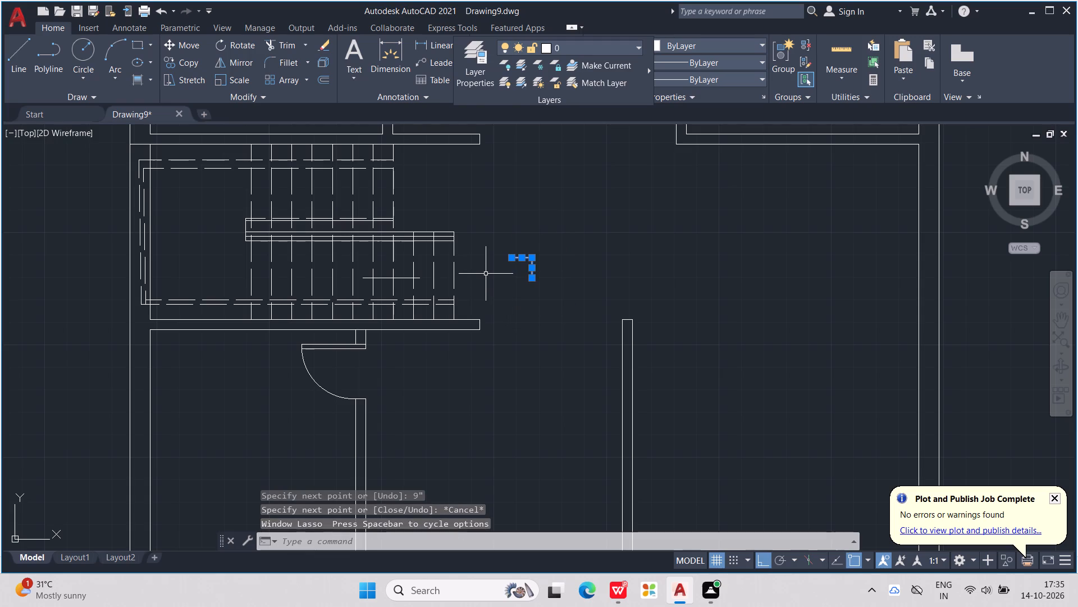
{"action": "key", "text": "r"}
{"action": "key", "text": "o"}
{"action": "key", "text": "Return"}
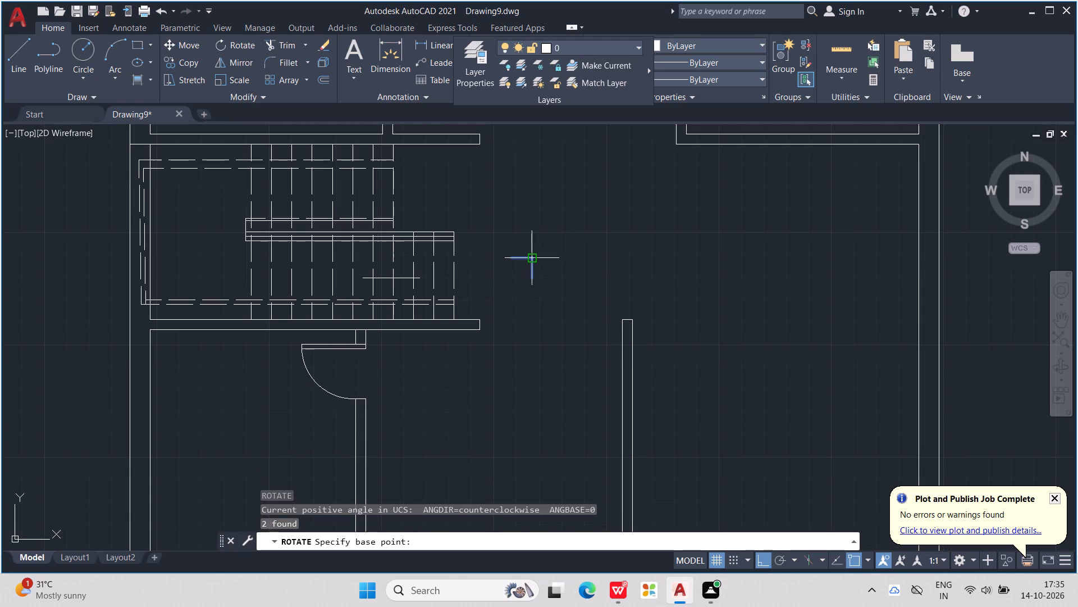
{"action": "left_click", "coordinate": [531, 261]}
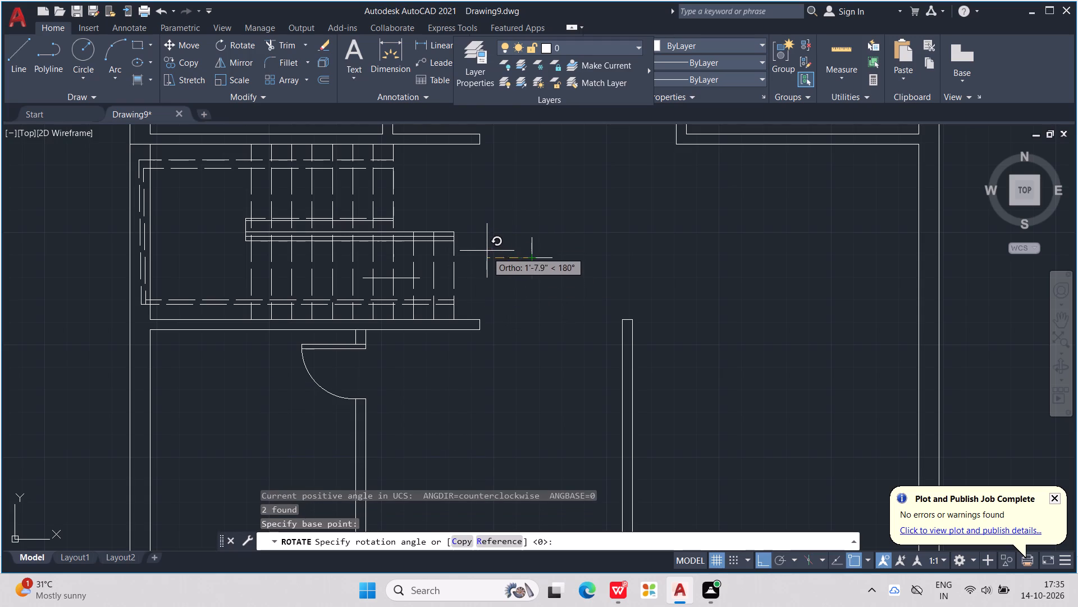
{"action": "left_click", "coordinate": [538, 216]}
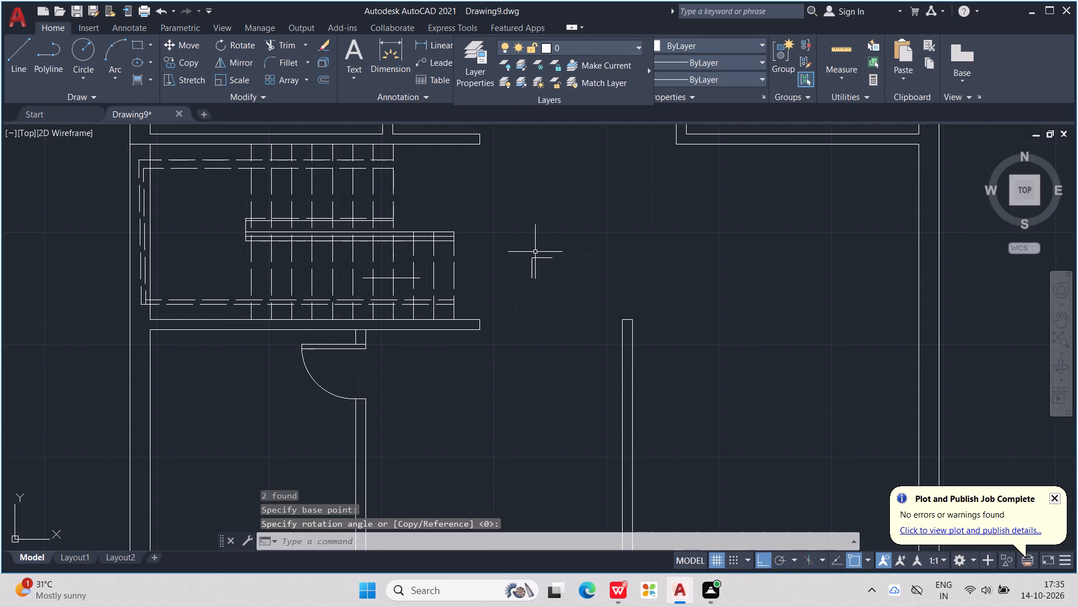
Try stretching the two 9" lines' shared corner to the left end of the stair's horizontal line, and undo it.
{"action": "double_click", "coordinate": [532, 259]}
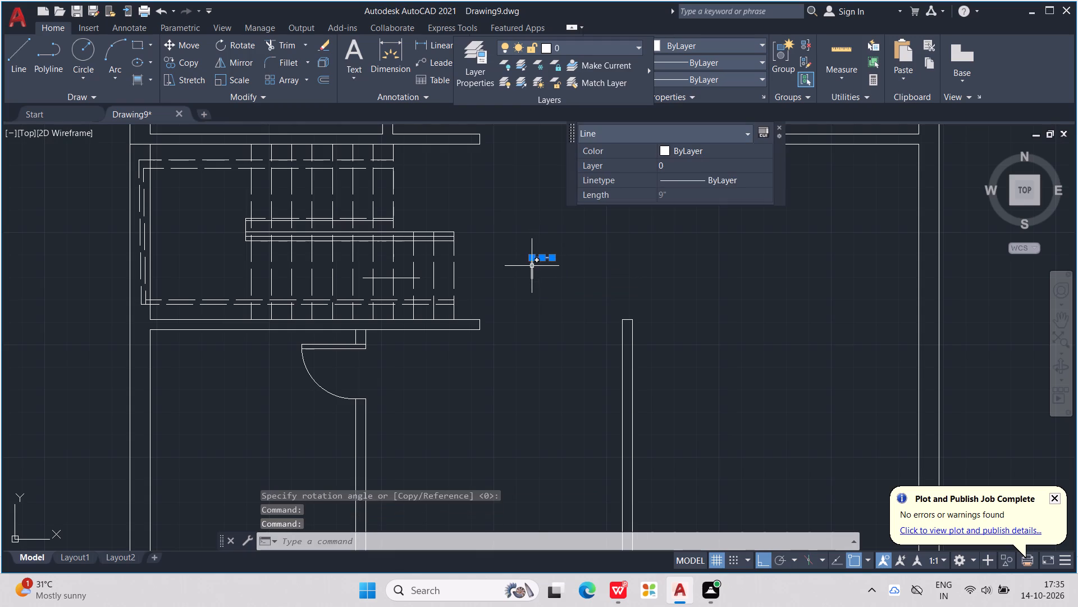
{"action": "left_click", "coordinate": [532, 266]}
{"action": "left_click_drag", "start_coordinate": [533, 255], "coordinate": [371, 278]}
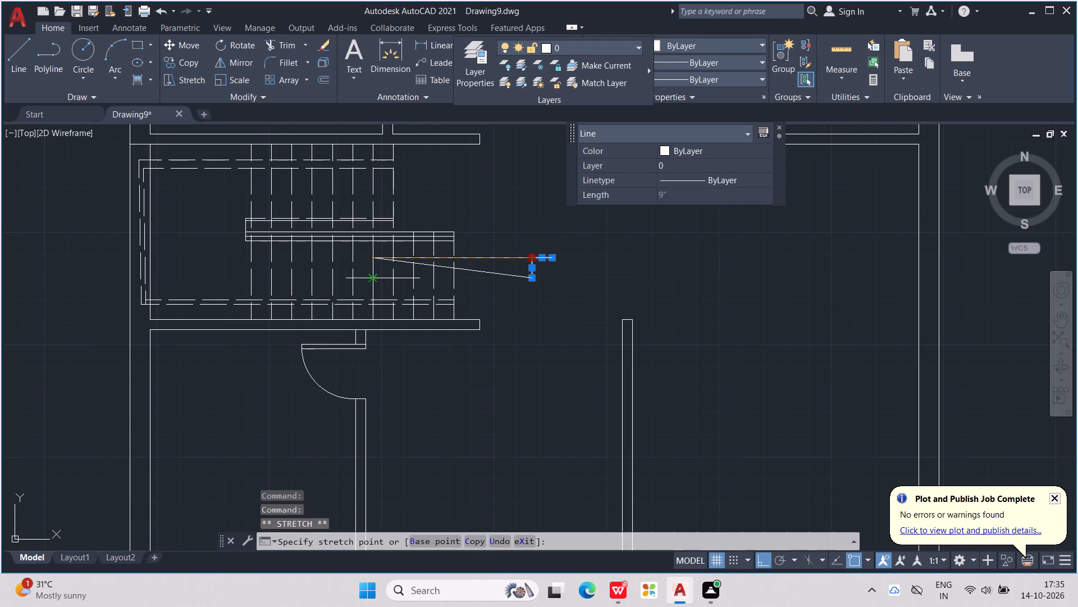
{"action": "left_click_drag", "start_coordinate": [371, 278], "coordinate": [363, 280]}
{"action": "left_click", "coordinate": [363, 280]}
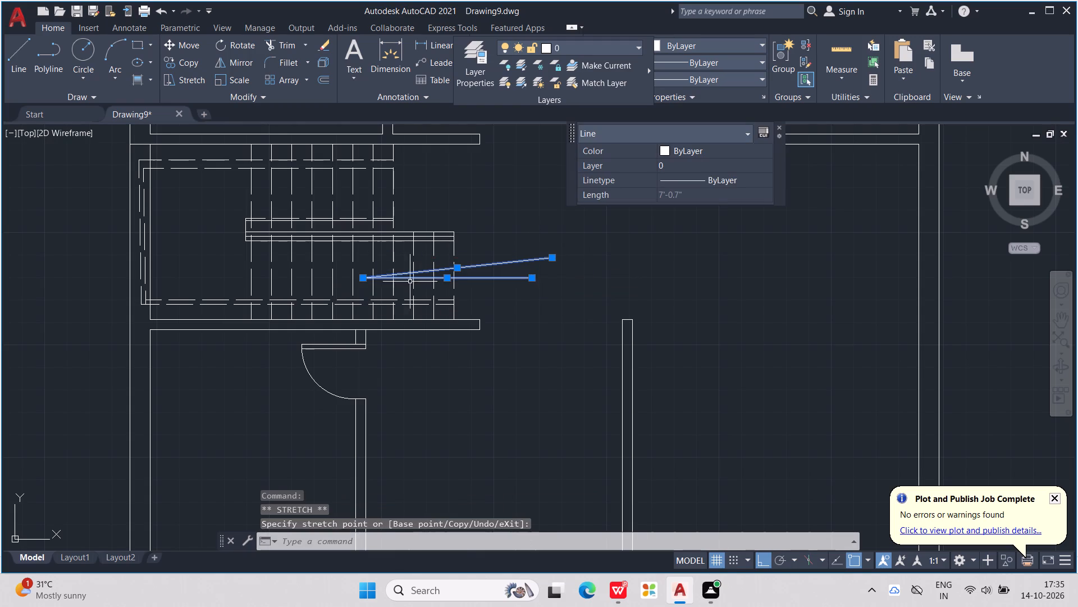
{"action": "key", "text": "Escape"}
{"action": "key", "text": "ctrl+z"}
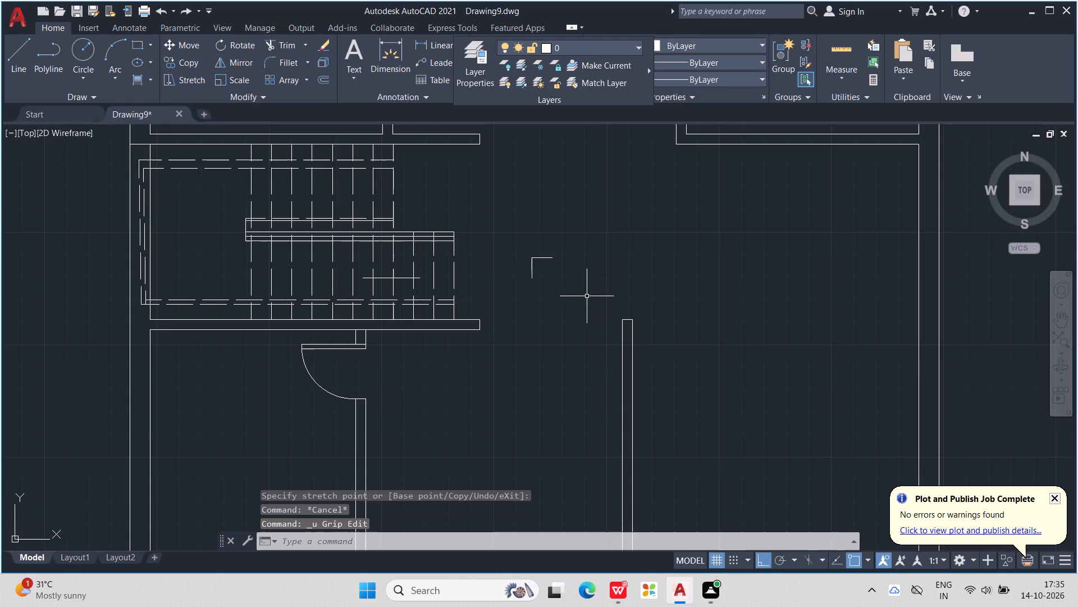
Open the properties of the two 9" lines beside the stair and clear the selection.
{"action": "scroll", "coordinate": [540, 260], "scroll_direction": "up", "scroll_amount": 2}
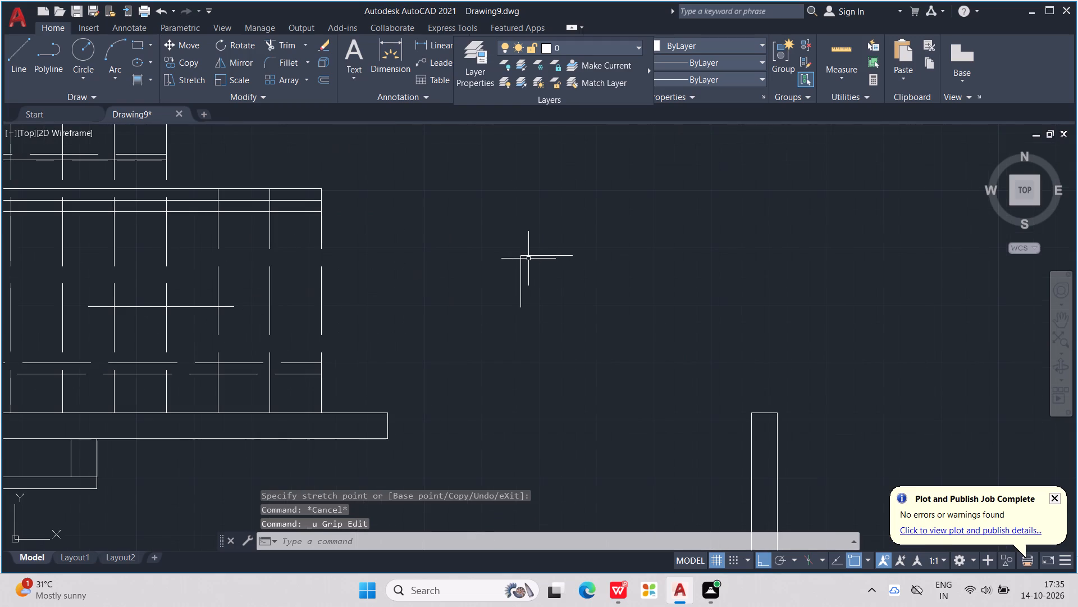
{"action": "left_click", "coordinate": [520, 256]}
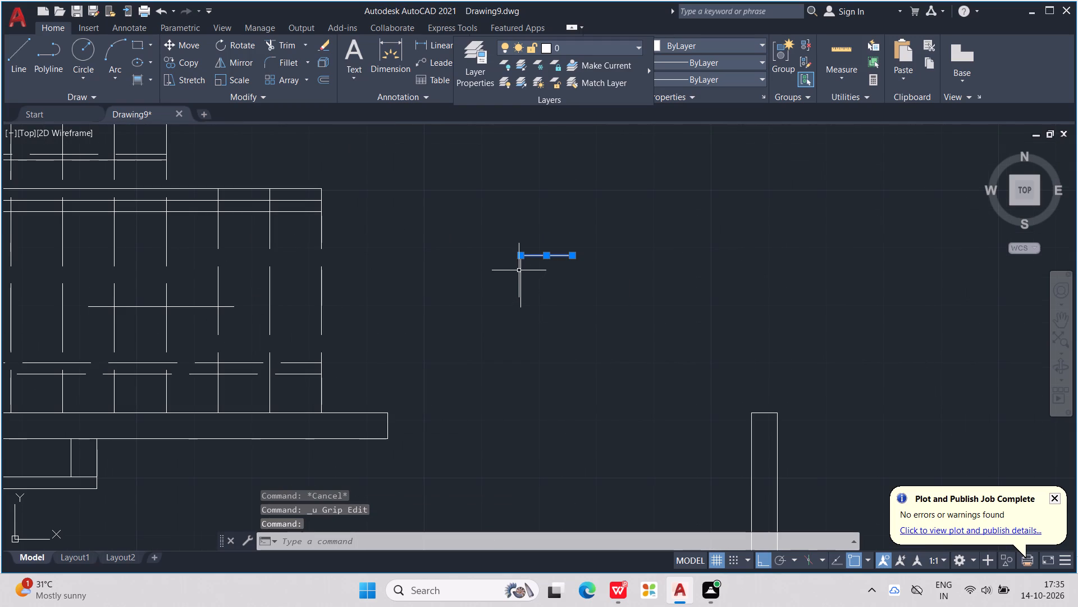
{"action": "left_click", "coordinate": [520, 270]}
{"action": "type", "text": "MO"}
{"action": "key", "text": "Return"}
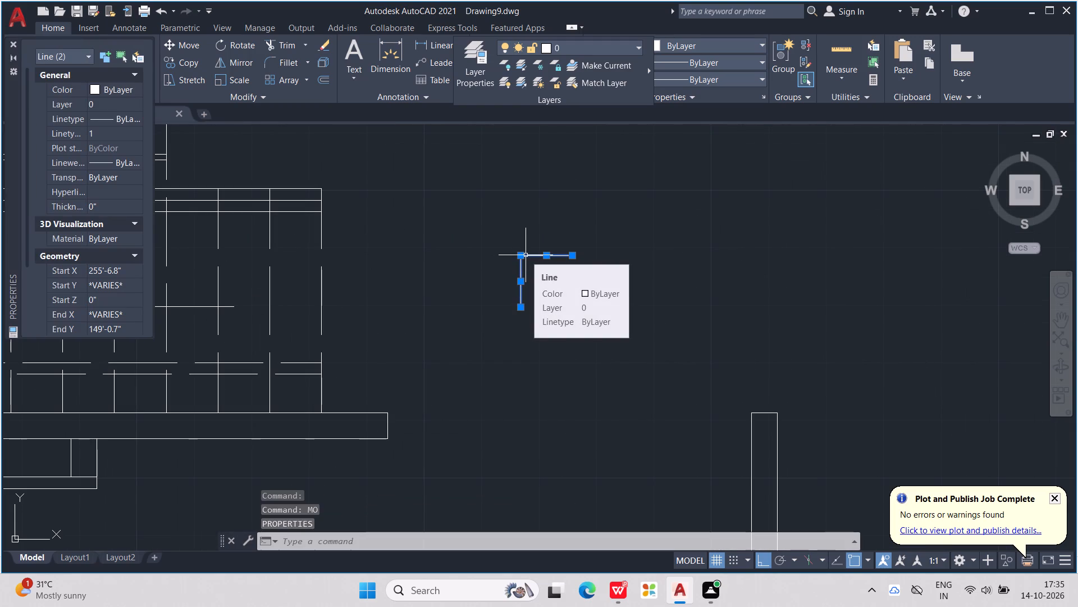
{"action": "key", "text": "Escape"}
{"action": "key", "text": "Escape"}
{"action": "key", "text": "Escape"}
{"action": "key", "text": "Escape"}
{"action": "key", "text": "Escape"}
{"action": "key", "text": "Escape"}
{"action": "key", "text": "Escape"}
{"action": "key", "text": "Escape"}
{"action": "key", "text": "Escape"}
{"action": "key", "text": "Escape"}
{"action": "key", "text": "Escape"}
{"action": "key", "text": "Escape"}
{"action": "key", "text": "Escape"}
{"action": "key", "text": "Escape"}
{"action": "key", "text": "Escape"}
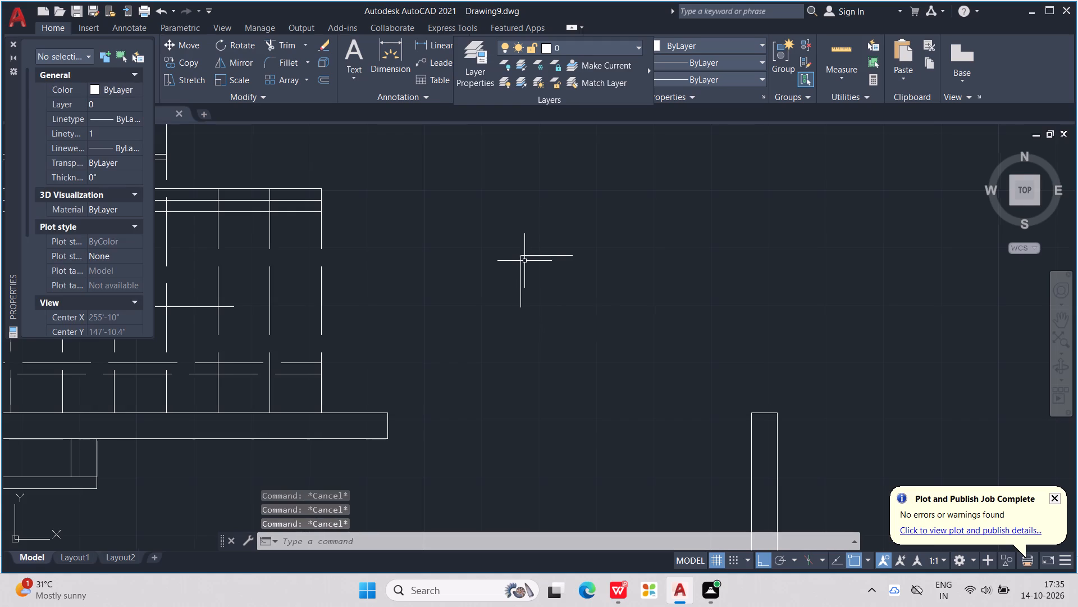
Draw a closed triangular arrowhead with Ortho off at the left end of the stair's horizontal line, its back edge reaching about 3.9" below the line.
{"action": "middle_click_drag", "start_coordinate": [528, 261], "coordinate": [698, 263]}
{"action": "key", "text": "l"}
{"action": "key", "text": "Return"}
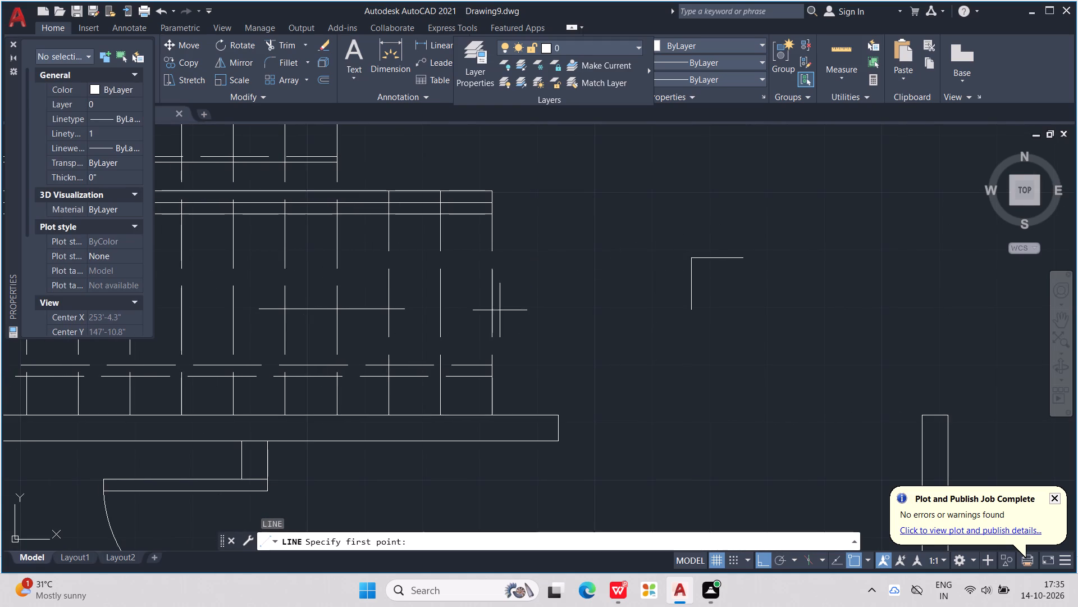
{"action": "left_click", "coordinate": [262, 309]}
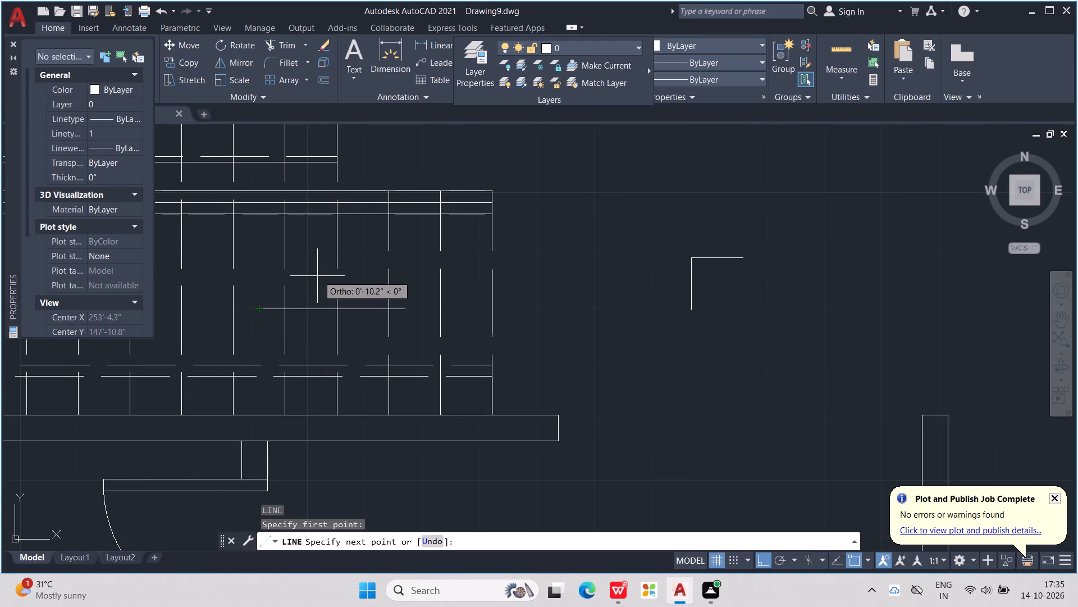
{"action": "key", "text": "F8"}
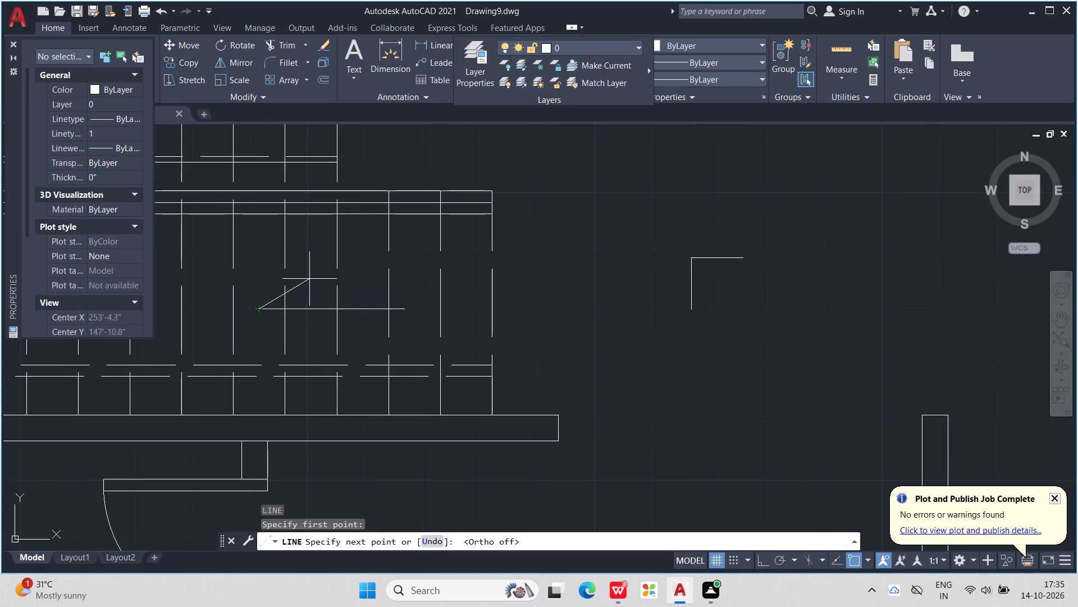
{"action": "left_click", "coordinate": [307, 279]}
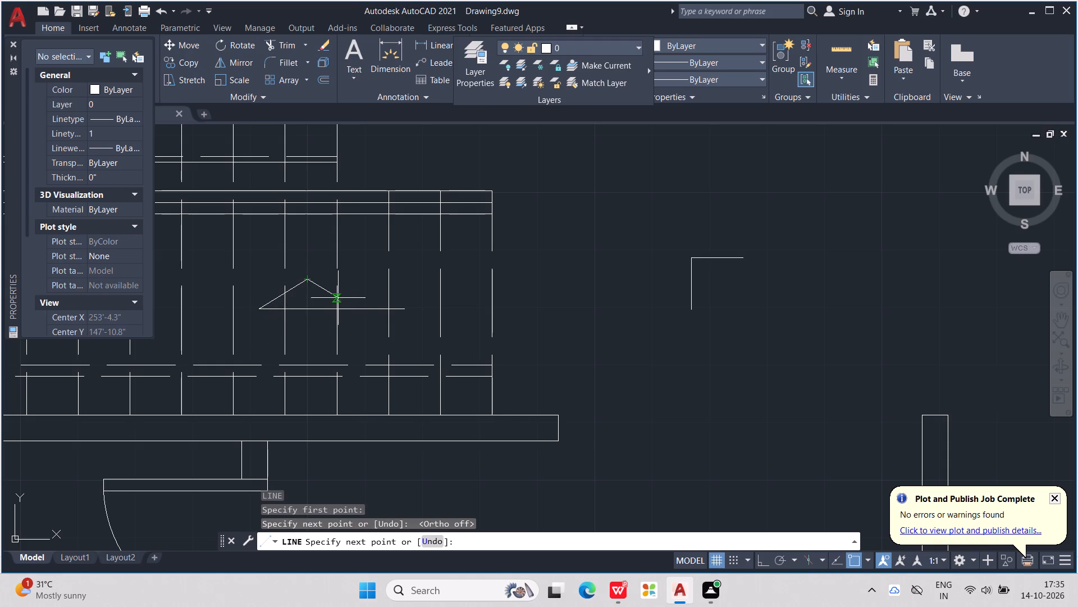
{"action": "left_click", "coordinate": [305, 311]}
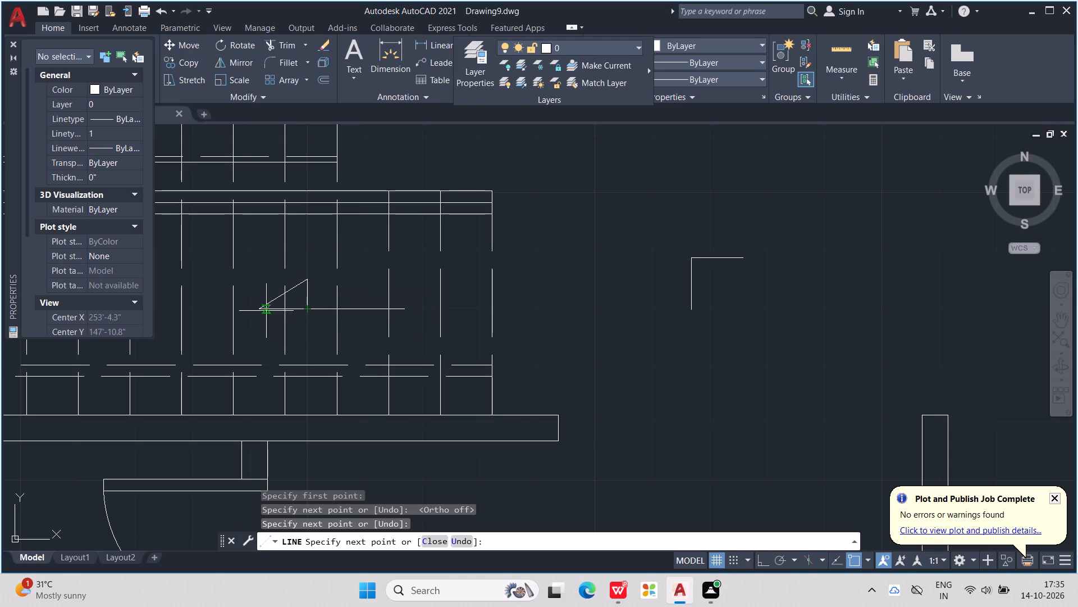
{"action": "left_click", "coordinate": [307, 332]}
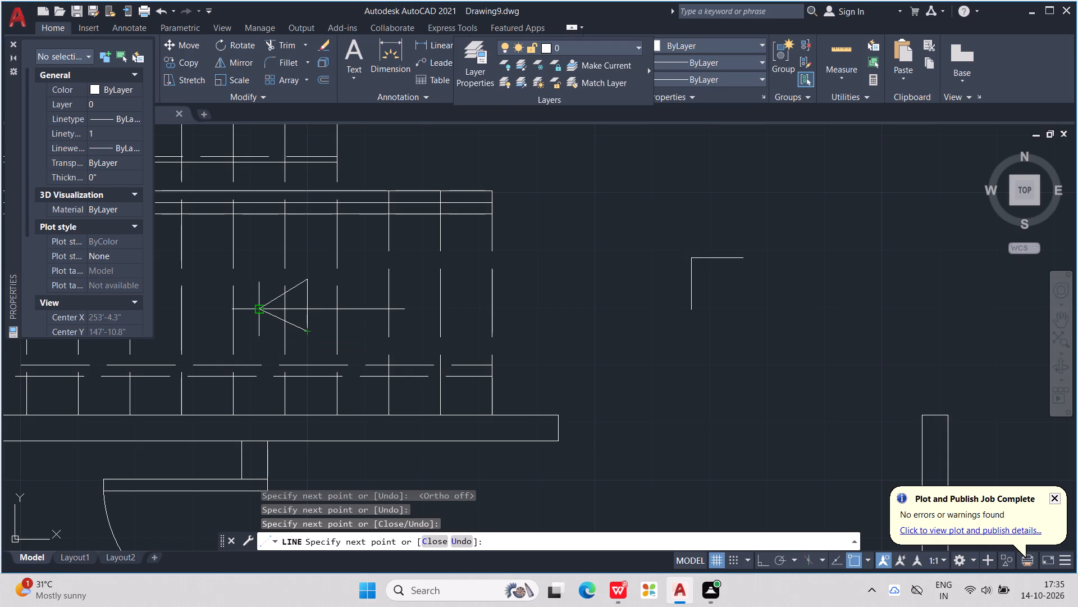
{"action": "left_click", "coordinate": [262, 308]}
{"action": "key", "text": "Escape"}
{"action": "key", "text": "Escape"}
{"action": "key", "text": "Escape"}
{"action": "key", "text": "Escape"}
{"action": "key", "text": "Escape"}
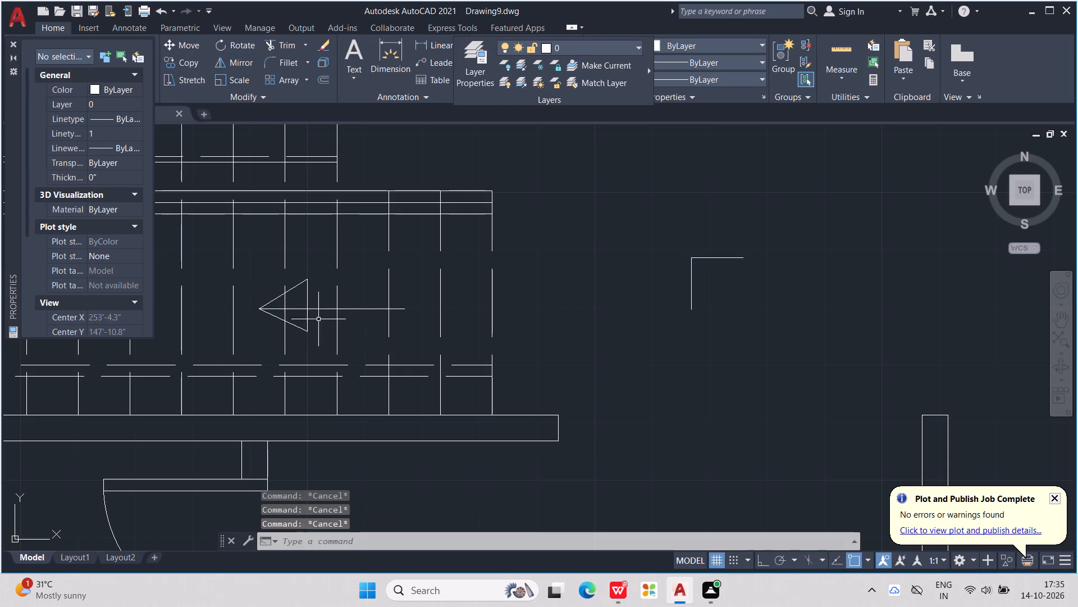
Trim away both halves of the arrowhead's vertical back edge, leaving an open arrowhead on the stair line.
{"action": "scroll", "coordinate": [308, 319], "scroll_direction": "up", "scroll_amount": 2}
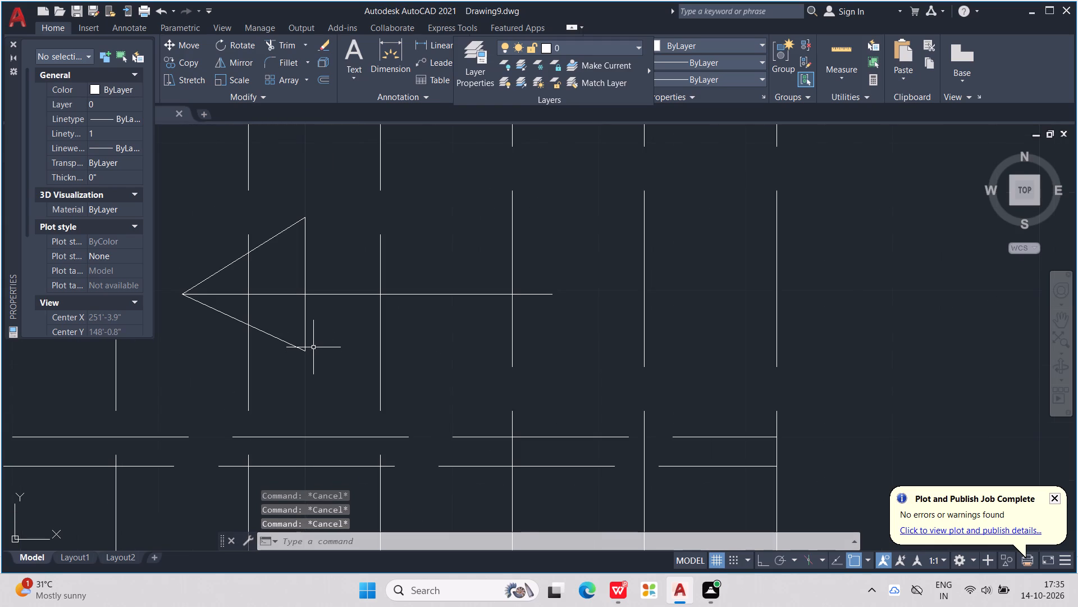
{"action": "type", "text": "TR"}
{"action": "key", "text": "Return"}
{"action": "left_click_drag", "start_coordinate": [295, 329], "coordinate": [313, 323]}
{"action": "left_click", "coordinate": [305, 273]}
Remove the two leftover 9" lines beside the stair with Trim and end the command.
{"action": "scroll", "coordinate": [305, 272], "scroll_direction": "down", "scroll_amount": 3}
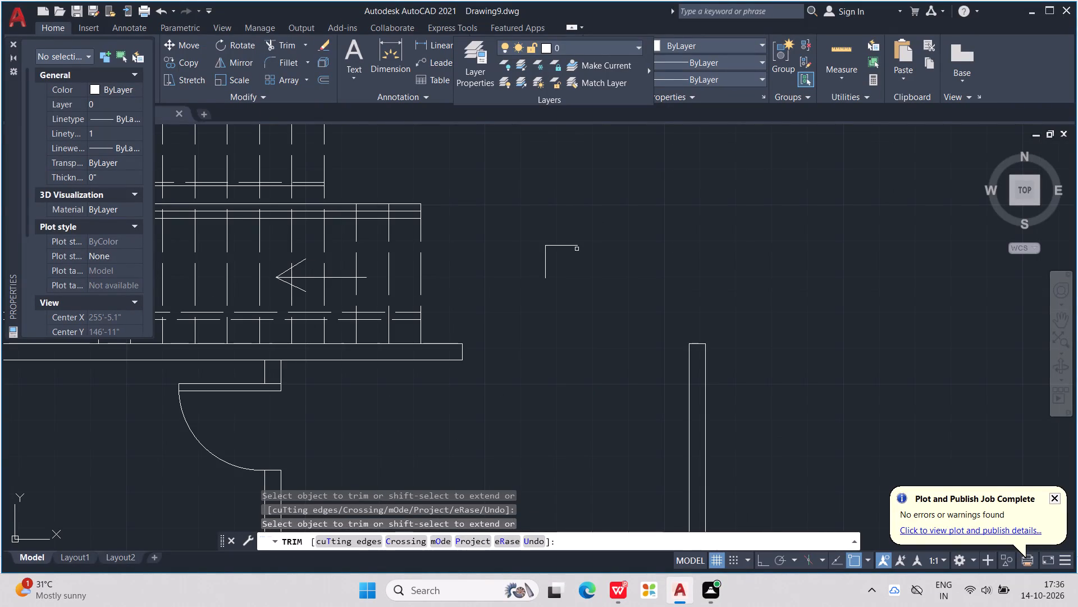
{"action": "left_click_drag", "start_coordinate": [573, 235], "coordinate": [537, 277]}
{"action": "scroll", "coordinate": [533, 279], "scroll_direction": "down", "scroll_amount": 2}
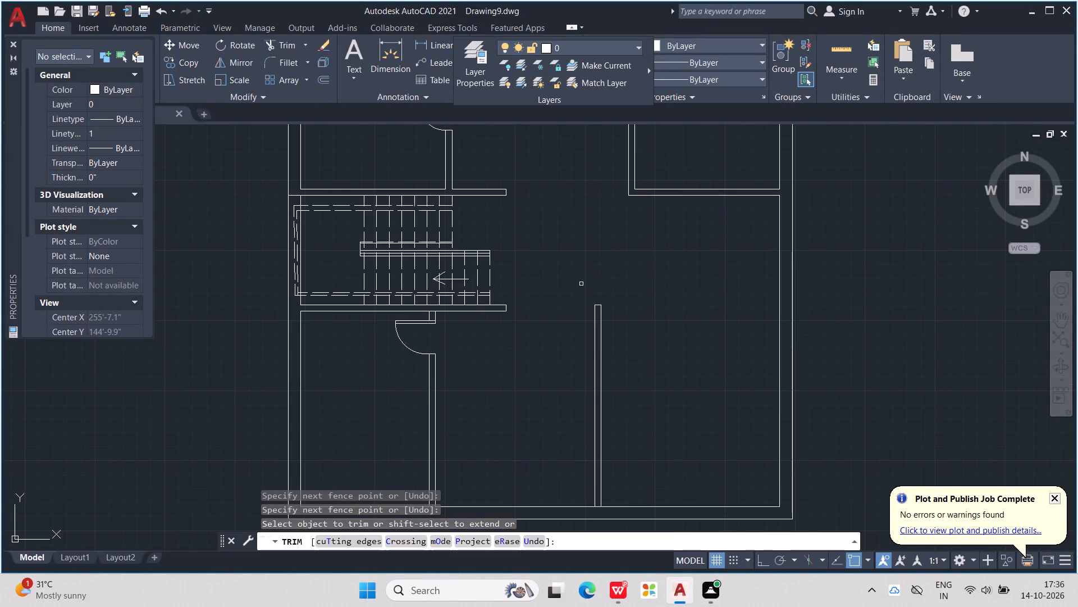
{"action": "scroll", "coordinate": [581, 284], "scroll_direction": "down", "scroll_amount": 2}
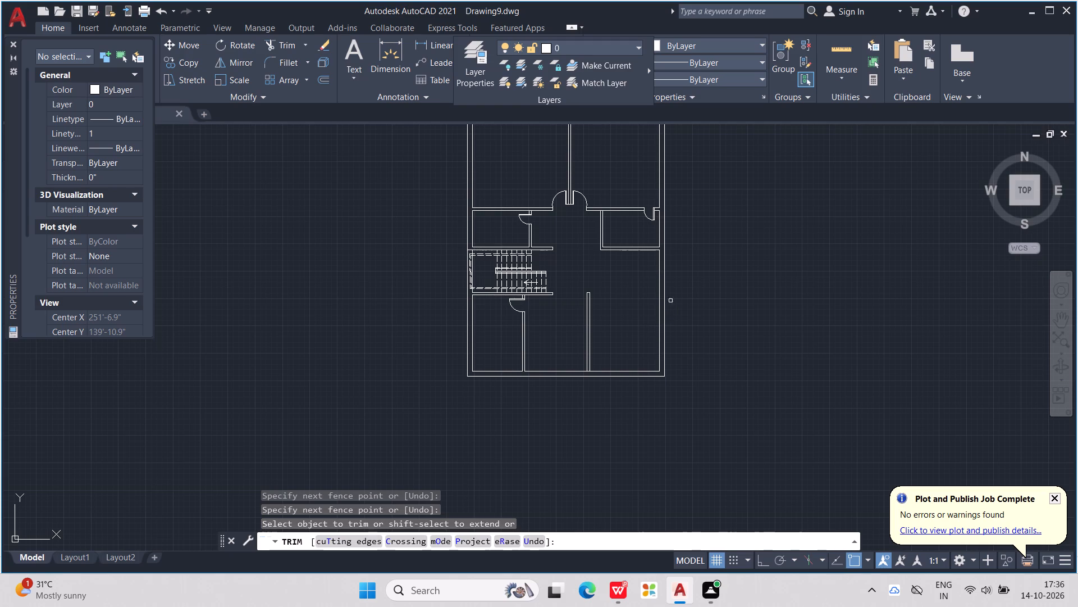
{"action": "key", "text": "Escape"}
{"action": "key", "text": "Escape"}
Insert the Bed - Queen block from DesignCenter at scale 1 against the top wall of the upper-left bedroom.
{"action": "middle_click_drag", "start_coordinate": [677, 292], "coordinate": [642, 367]}
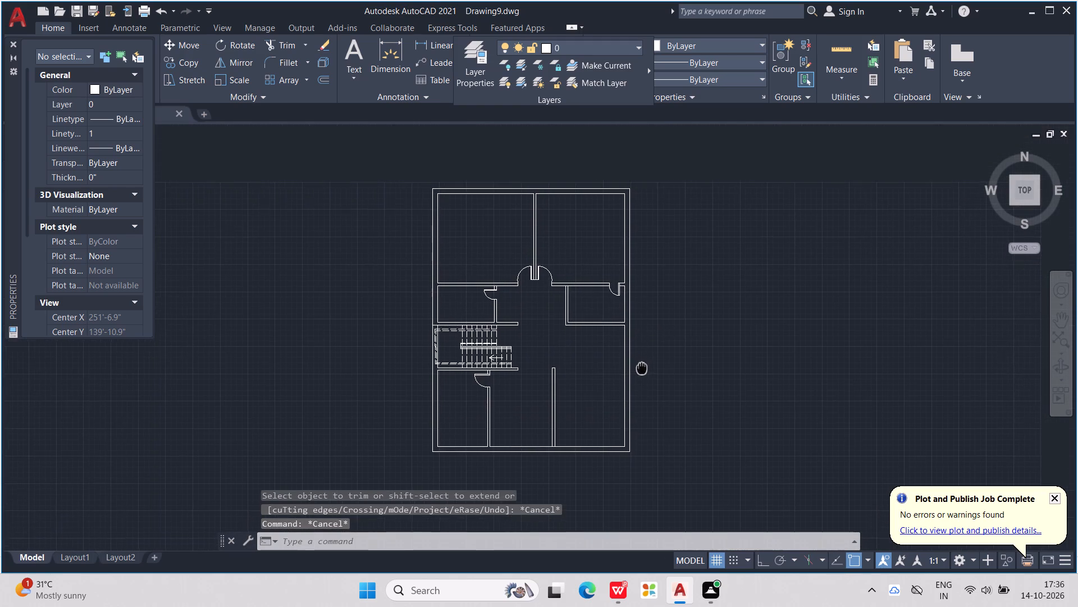
{"action": "middle_click_drag", "start_coordinate": [642, 367], "coordinate": [641, 367]}
{"action": "key", "text": "Escape"}
{"action": "key", "text": "Escape"}
{"action": "key", "text": "Escape"}
{"action": "scroll", "coordinate": [498, 246], "scroll_direction": "up", "scroll_amount": 1}
{"action": "key", "text": "Escape"}
{"action": "key", "text": "Escape"}
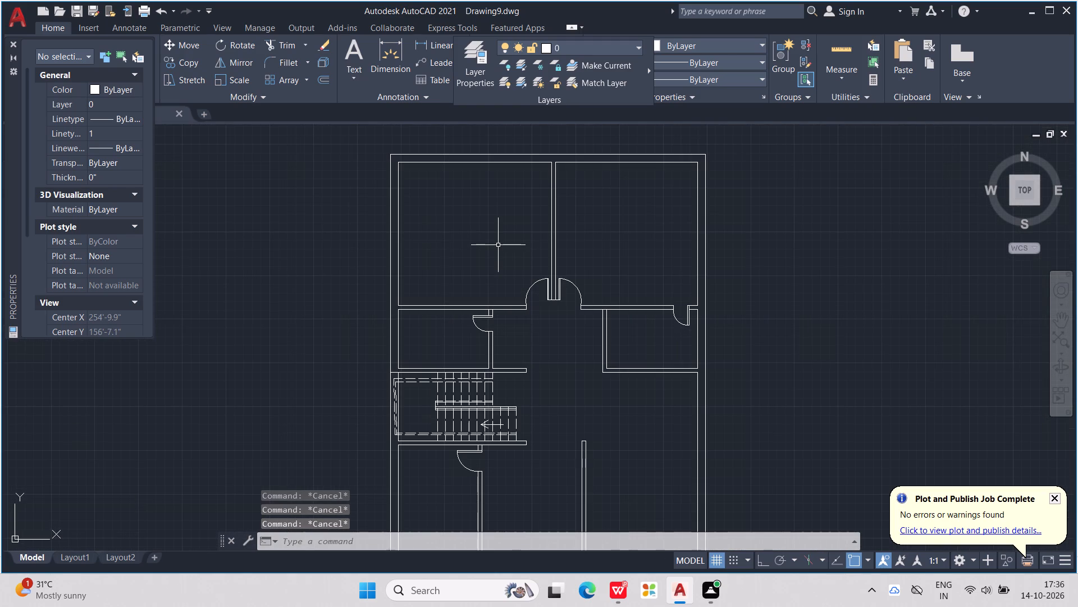
{"action": "key", "text": "Escape"}
{"action": "key", "text": "Escape"}
{"action": "key", "text": "ctrl+2"}
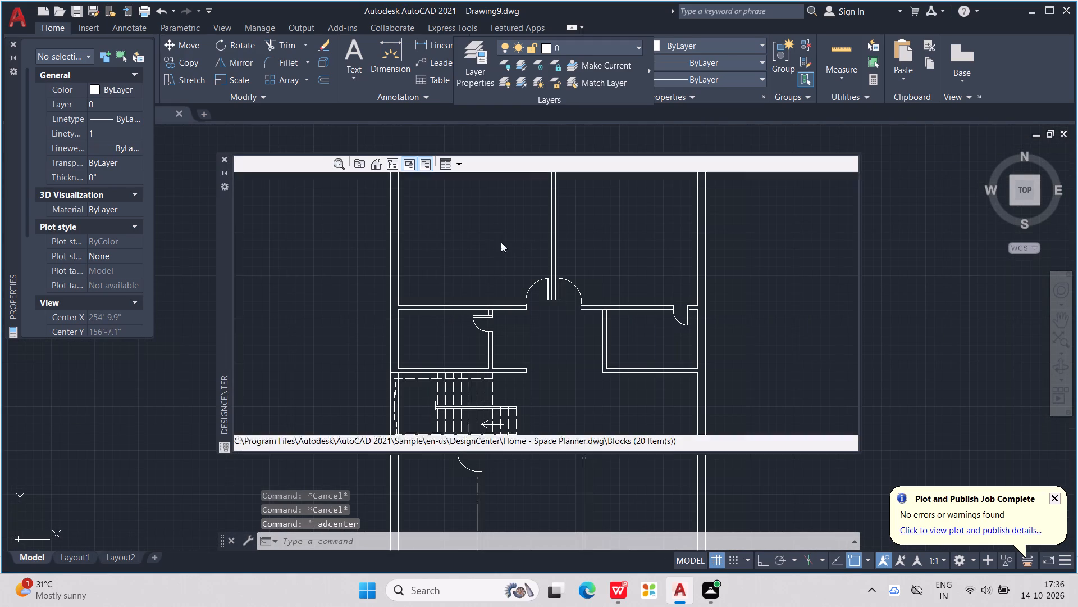
{"action": "triple_click", "coordinate": [258, 211]}
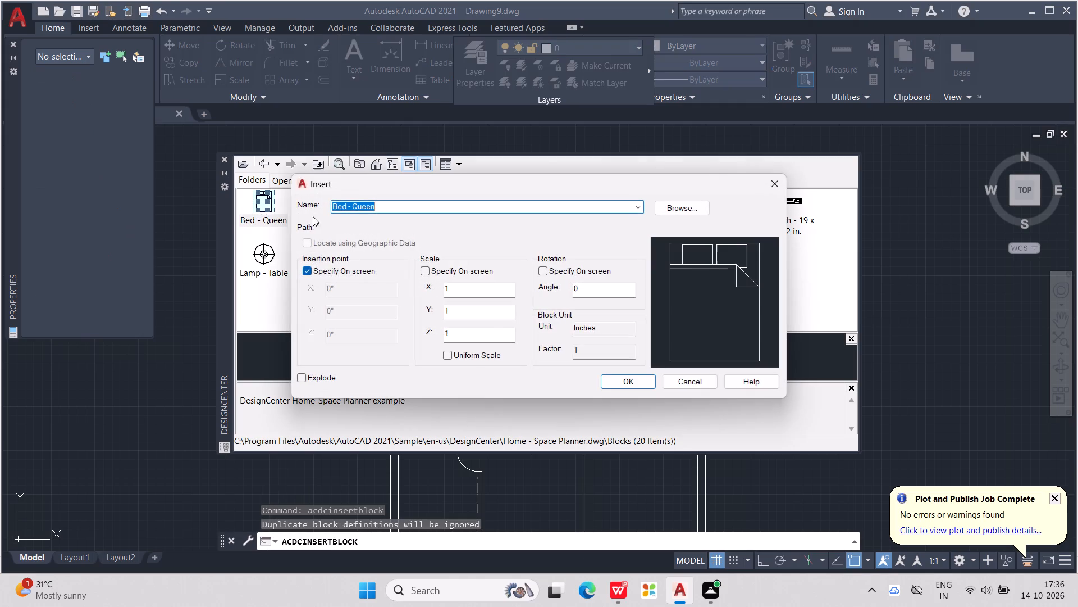
{"action": "left_click", "coordinate": [635, 379]}
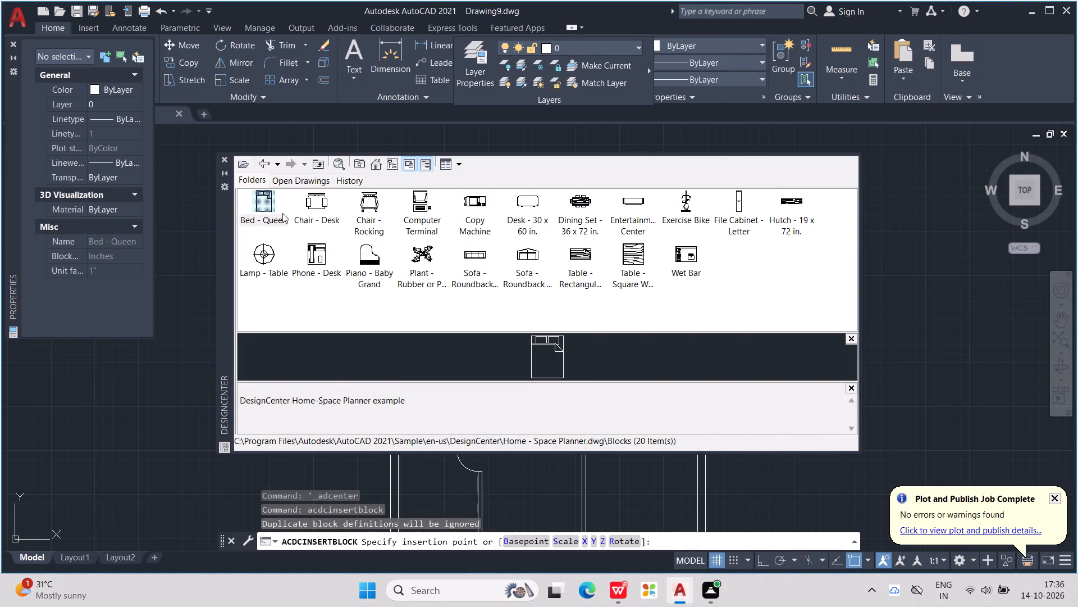
{"action": "left_click", "coordinate": [224, 155]}
{"action": "scroll", "coordinate": [472, 201], "scroll_direction": "up", "scroll_amount": 1}
{"action": "middle_click_drag", "start_coordinate": [476, 200], "coordinate": [461, 275]}
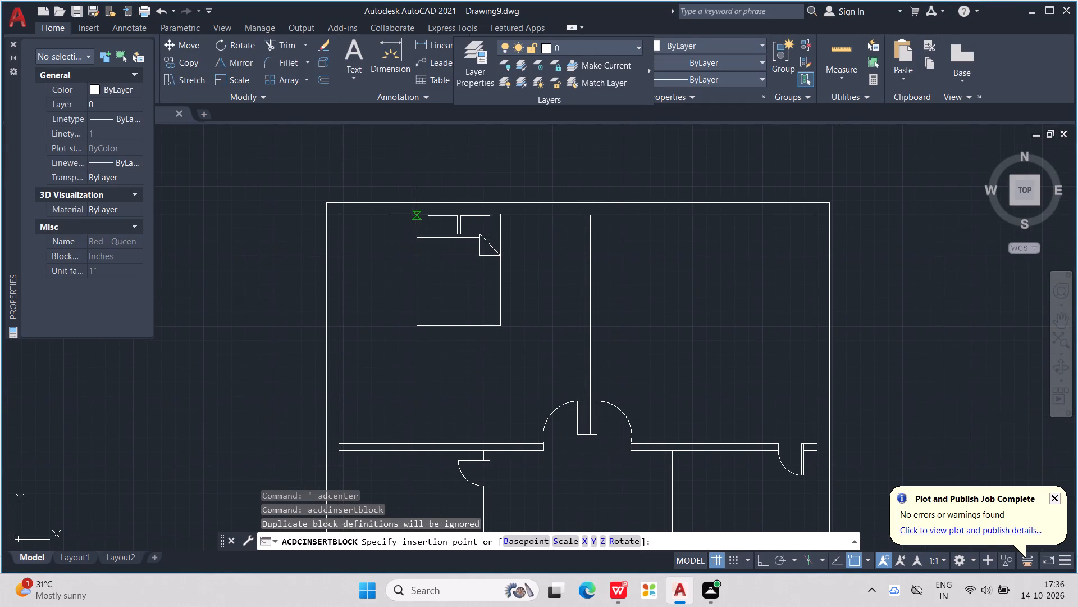
{"action": "left_click", "coordinate": [418, 215]}
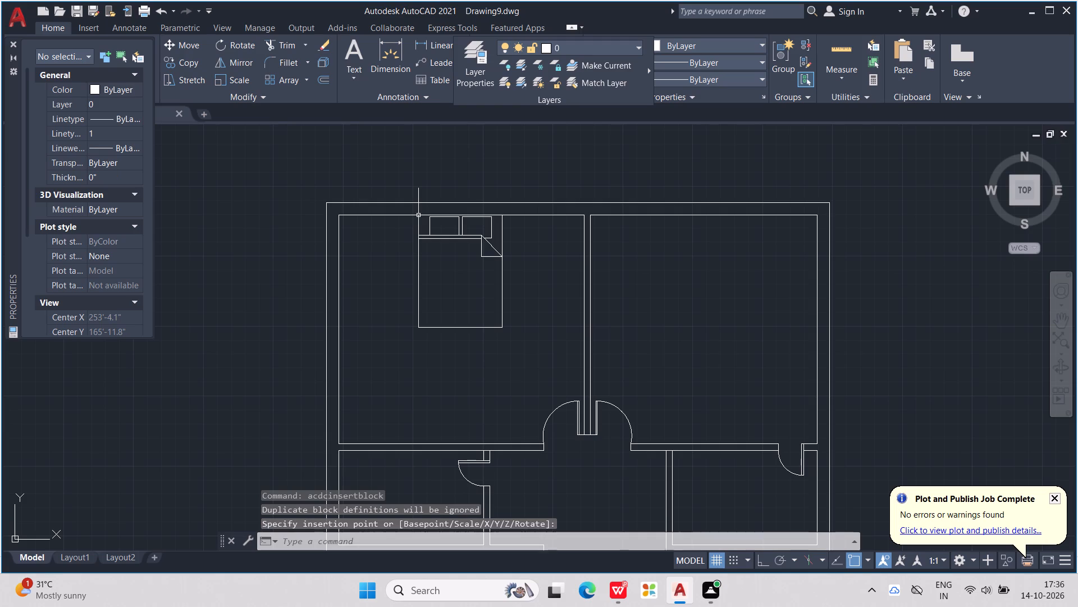
{"action": "key", "text": "Escape"}
Copy the queen bed and paste it against the top wall of the upper-right bedroom.
{"action": "left_click", "coordinate": [427, 231]}
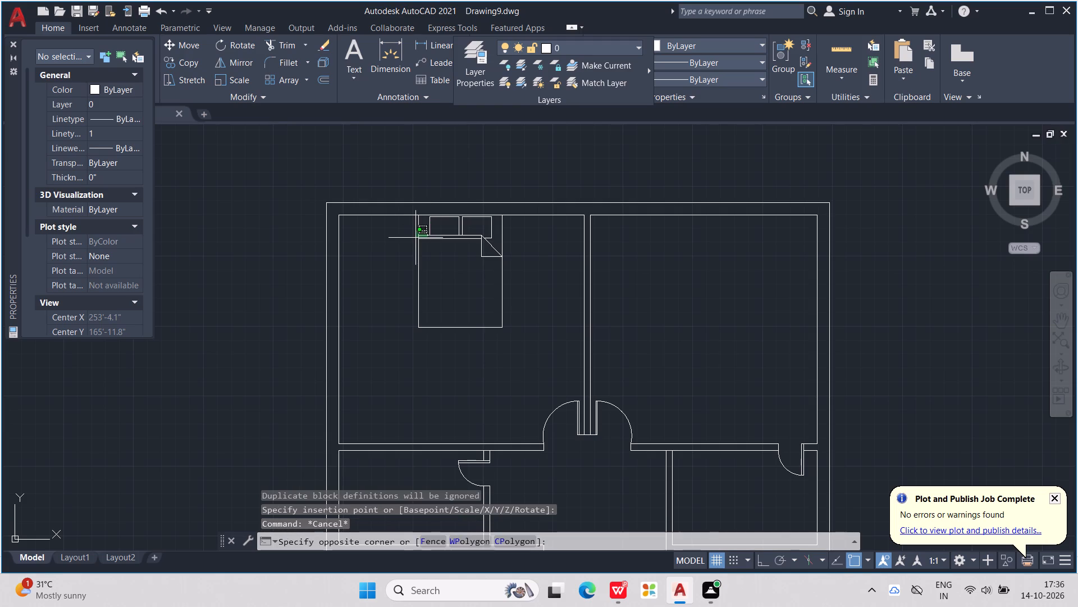
{"action": "left_click", "coordinate": [422, 232]}
{"action": "left_click", "coordinate": [418, 236]}
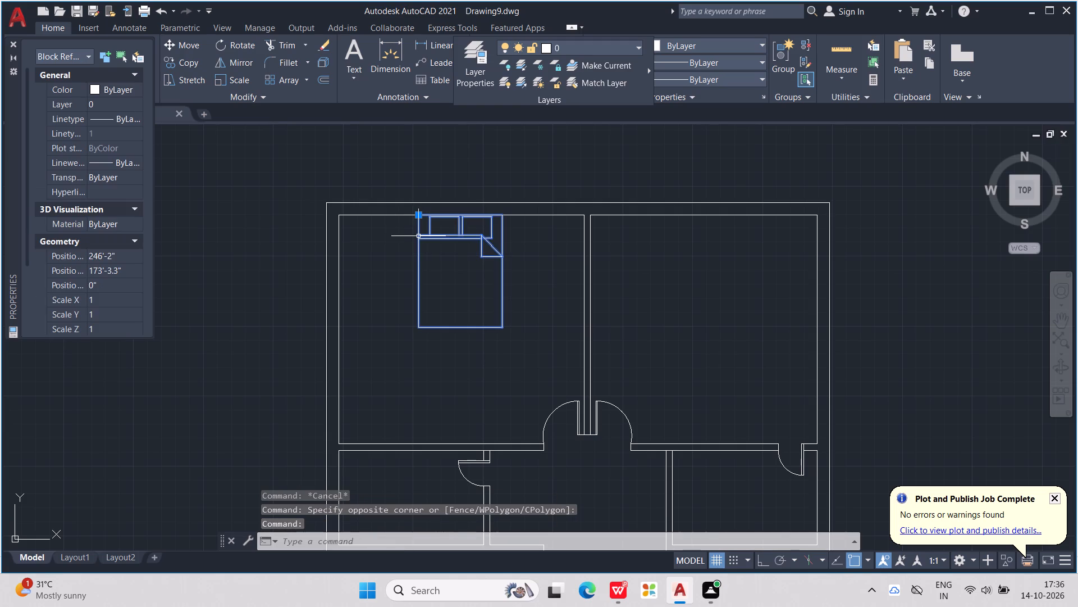
{"action": "key", "text": "ctrl+c"}
{"action": "key", "text": "ctrl+v"}
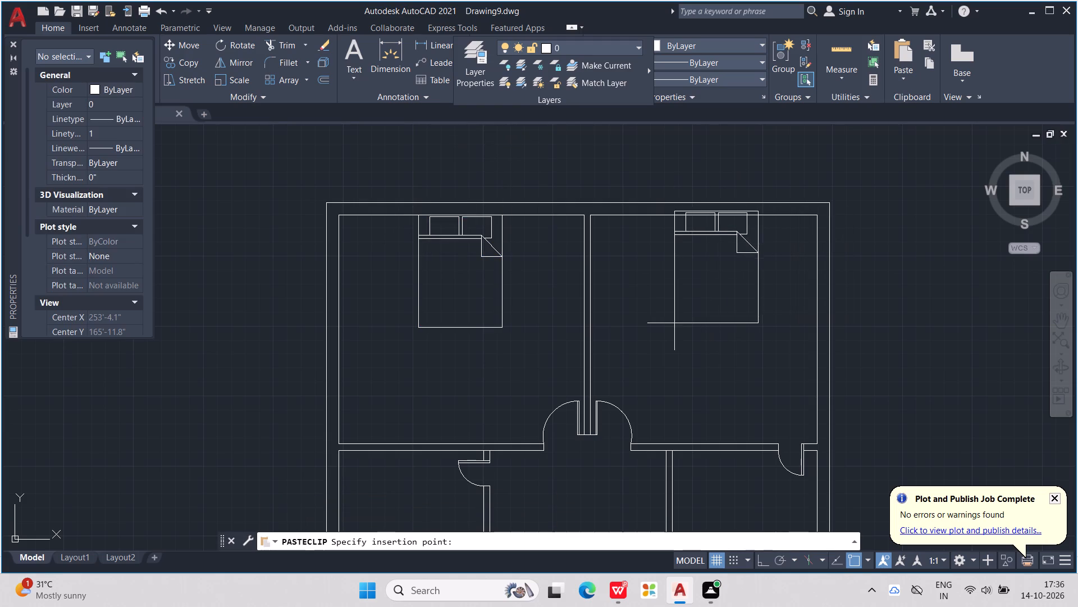
{"action": "left_click", "coordinate": [673, 328]}
{"action": "scroll", "coordinate": [673, 328], "scroll_direction": "down", "scroll_amount": 1}
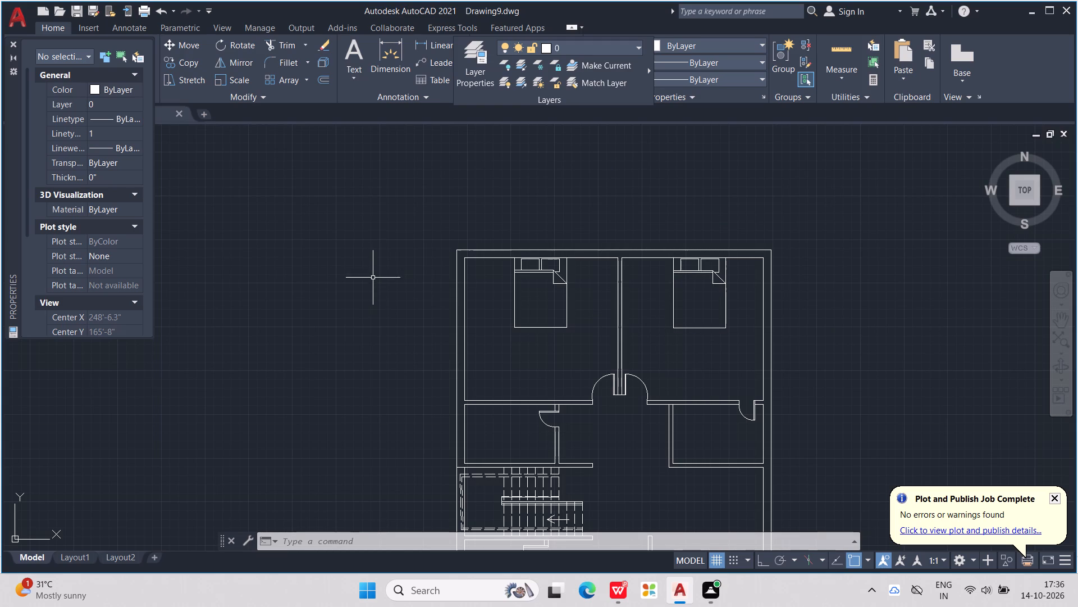
Open the Blocks collection of House Designer.dwg in DesignCenter.
{"action": "key", "text": "ctrl+2"}
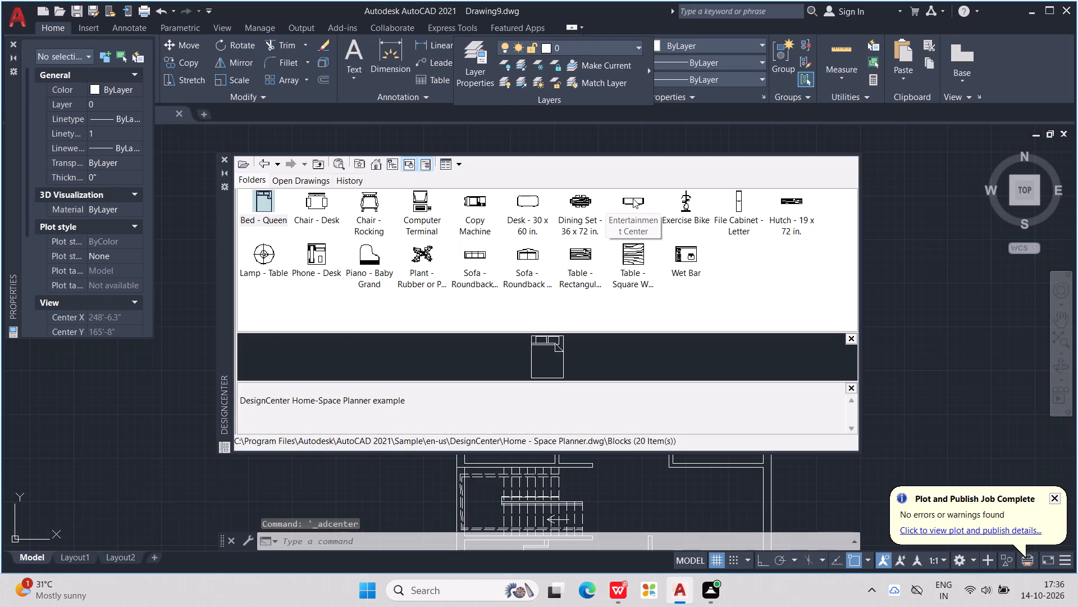
{"action": "left_click", "coordinate": [262, 171]}
{"action": "left_click", "coordinate": [262, 170]}
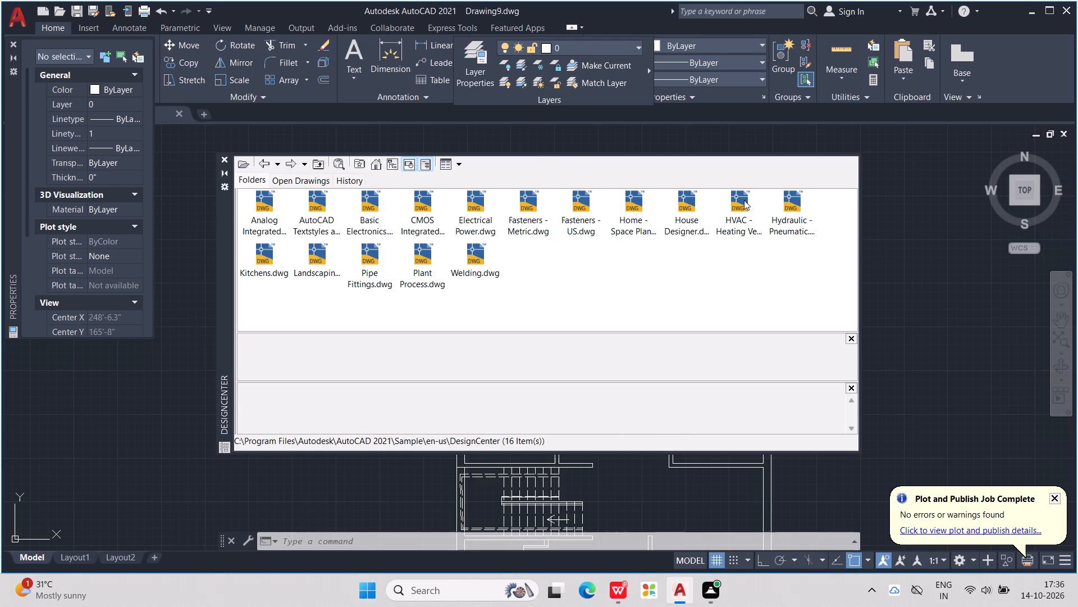
{"action": "double_click", "coordinate": [676, 206]}
{"action": "double_click", "coordinate": [264, 208]}
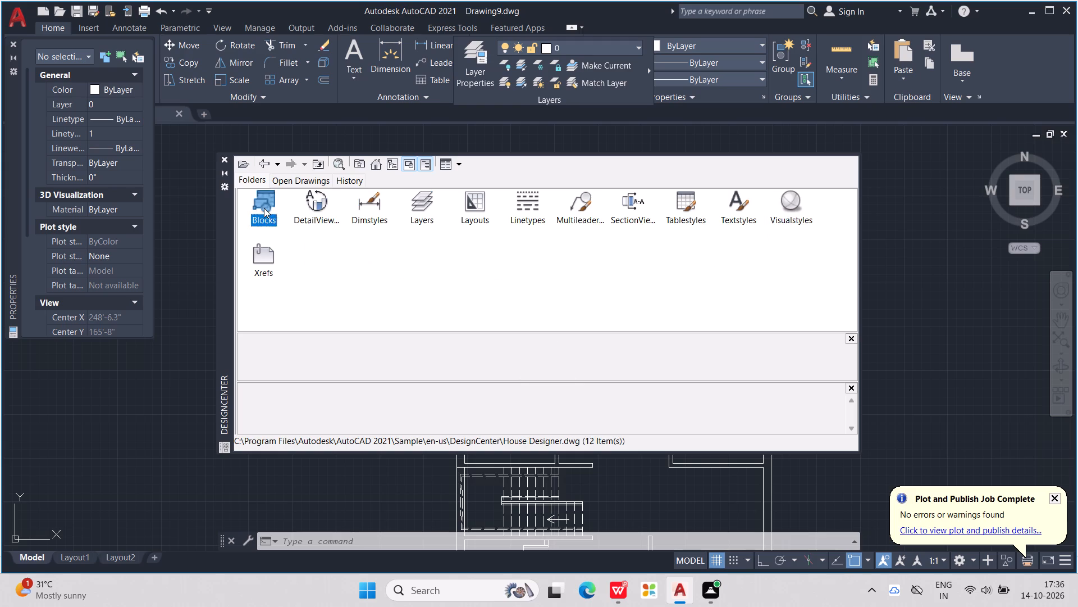
Insert the Window - Wood Frame 36 in. Wide plan block at X, Y and Z scale 1.5 in the top wall above the left bed.
{"action": "double_click", "coordinate": [642, 257]}
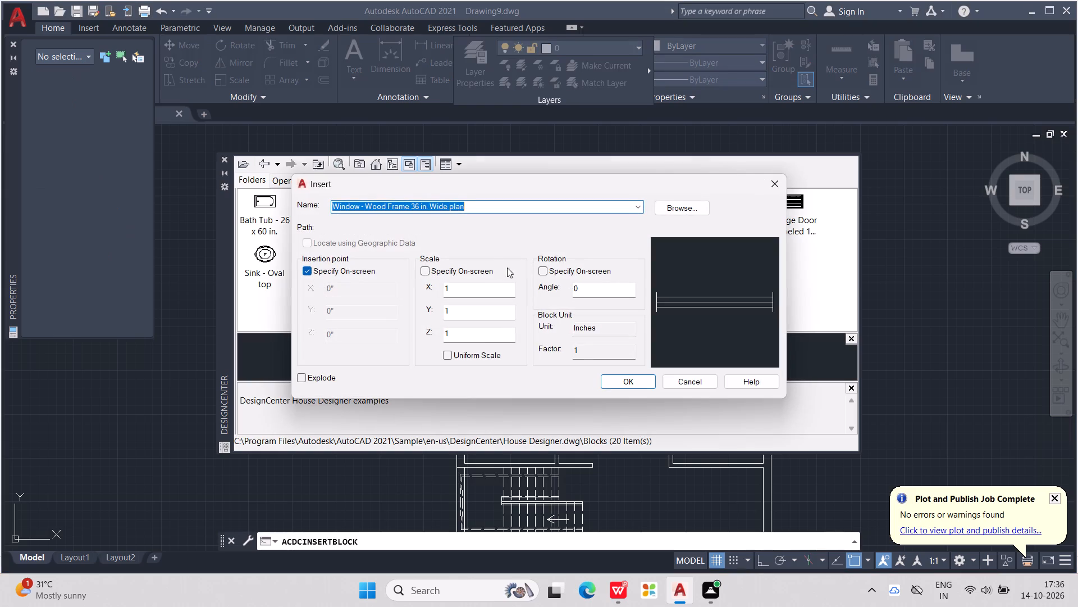
{"action": "left_click", "coordinate": [497, 279]}
{"action": "left_click", "coordinate": [496, 288]}
{"action": "type", "text": ".5"}
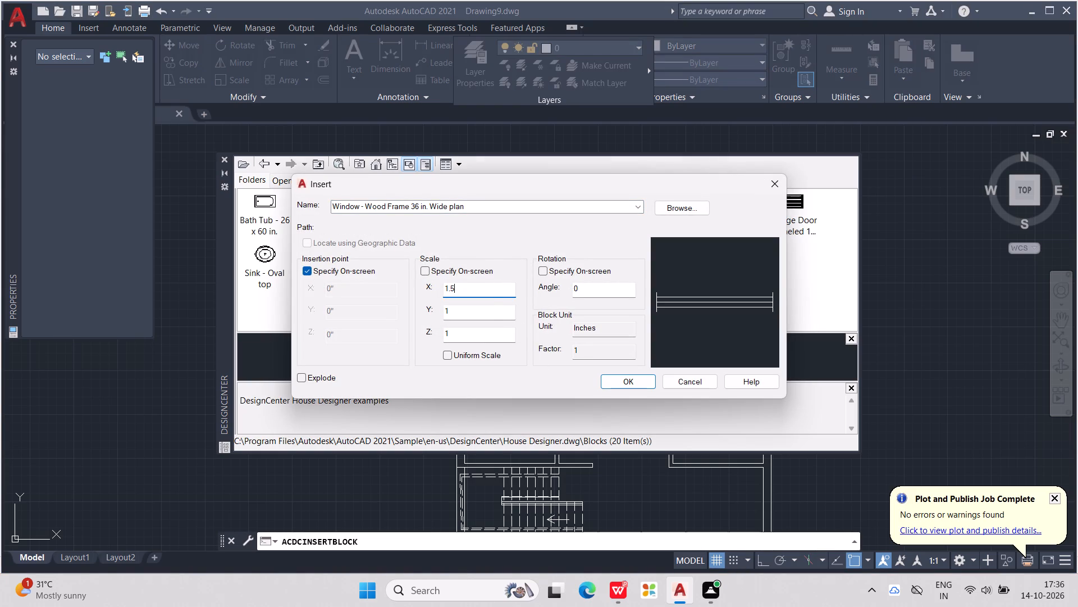
{"action": "left_click", "coordinate": [492, 309]}
{"action": "type", "text": ".5"}
{"action": "left_click", "coordinate": [487, 340]}
{"action": "type", "text": ".5"}
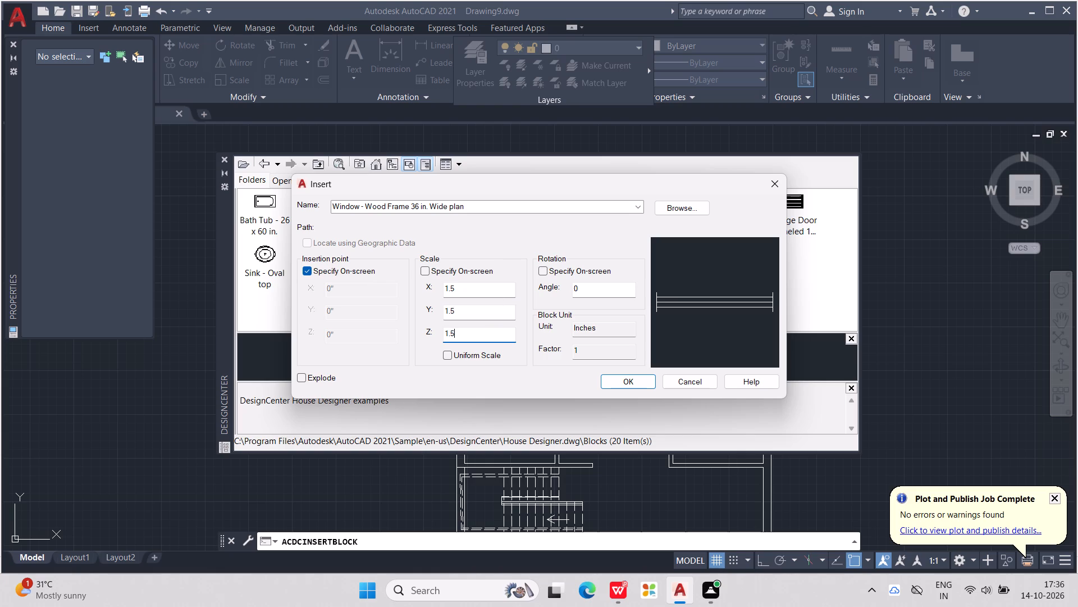
{"action": "left_click", "coordinate": [644, 382]}
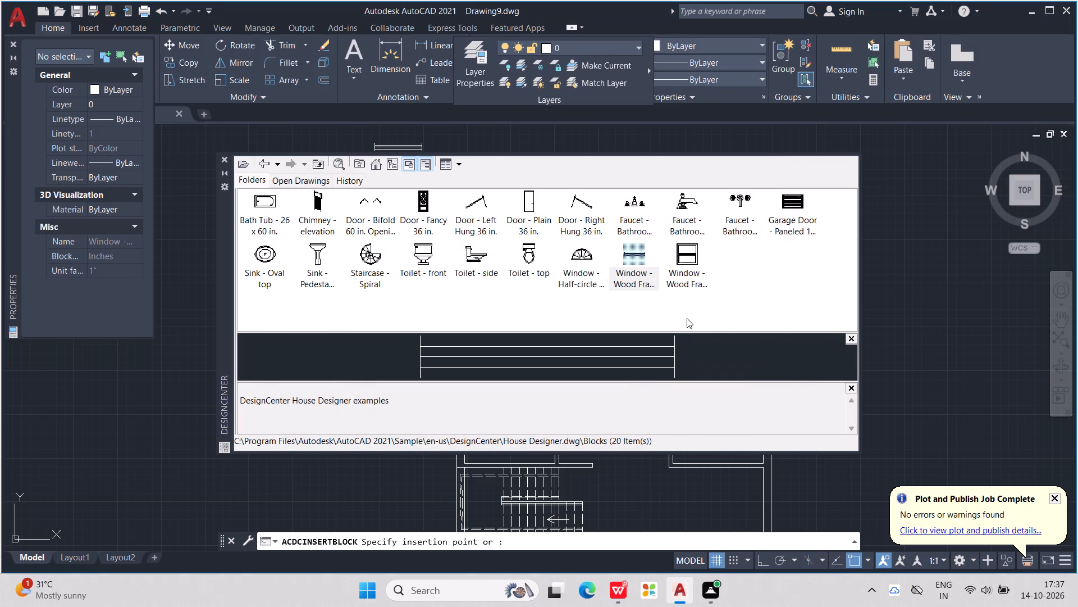
{"action": "left_click", "coordinate": [225, 156]}
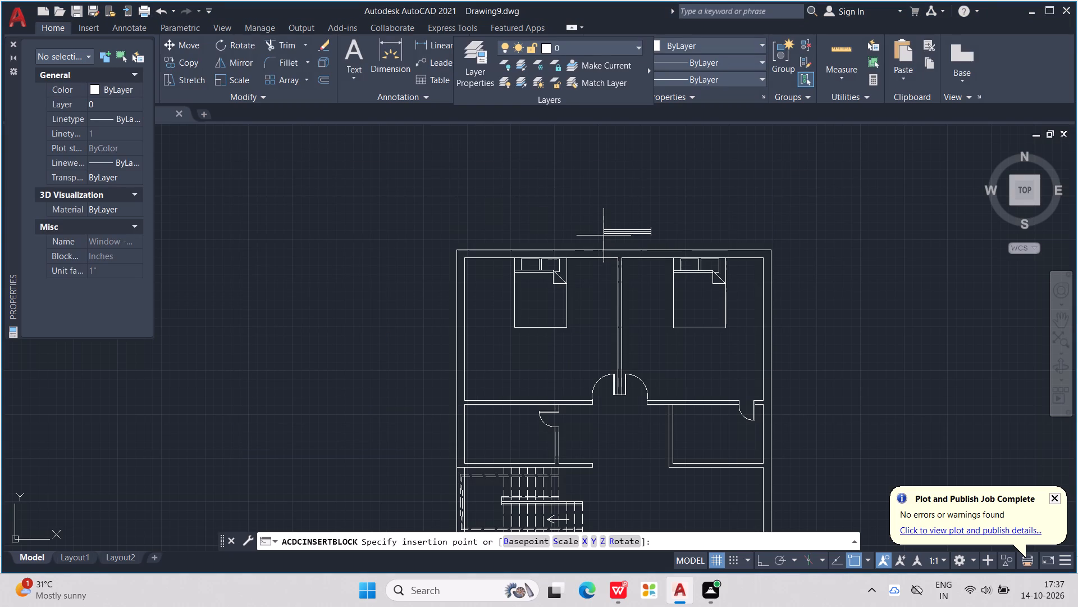
{"action": "scroll", "coordinate": [553, 252], "scroll_direction": "up", "scroll_amount": 4}
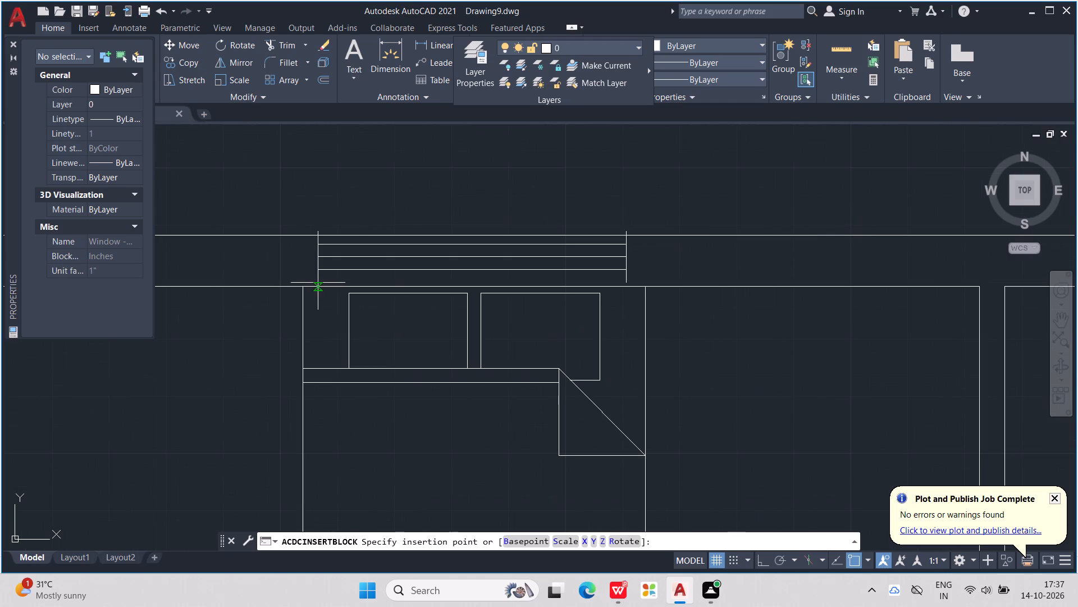
{"action": "left_click", "coordinate": [324, 283]}
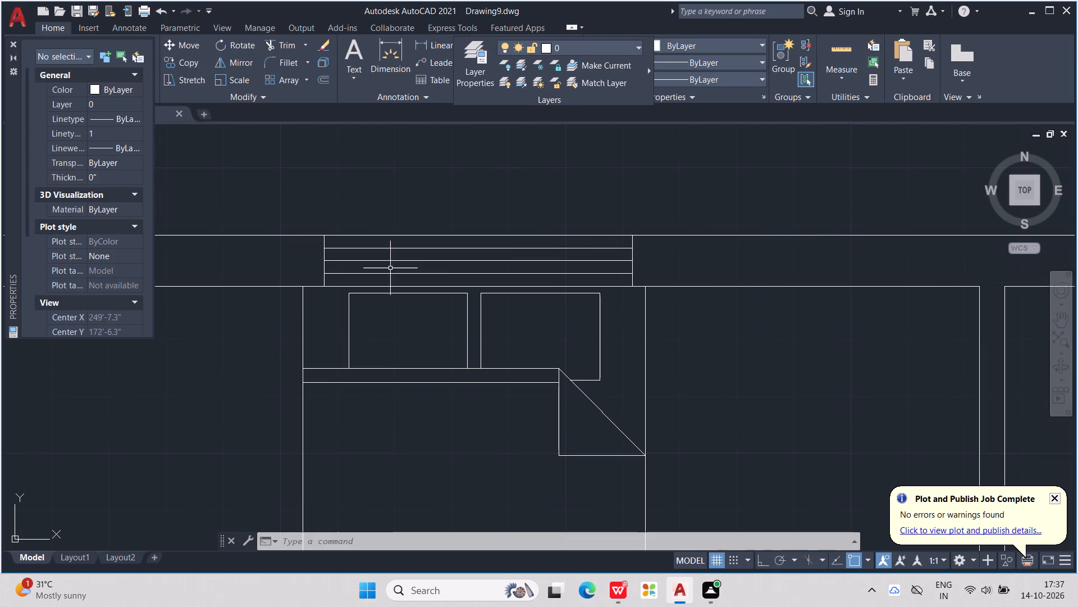
Copy the window and paste it into the top wall above the right bedroom's bed.
{"action": "left_click", "coordinate": [394, 272]}
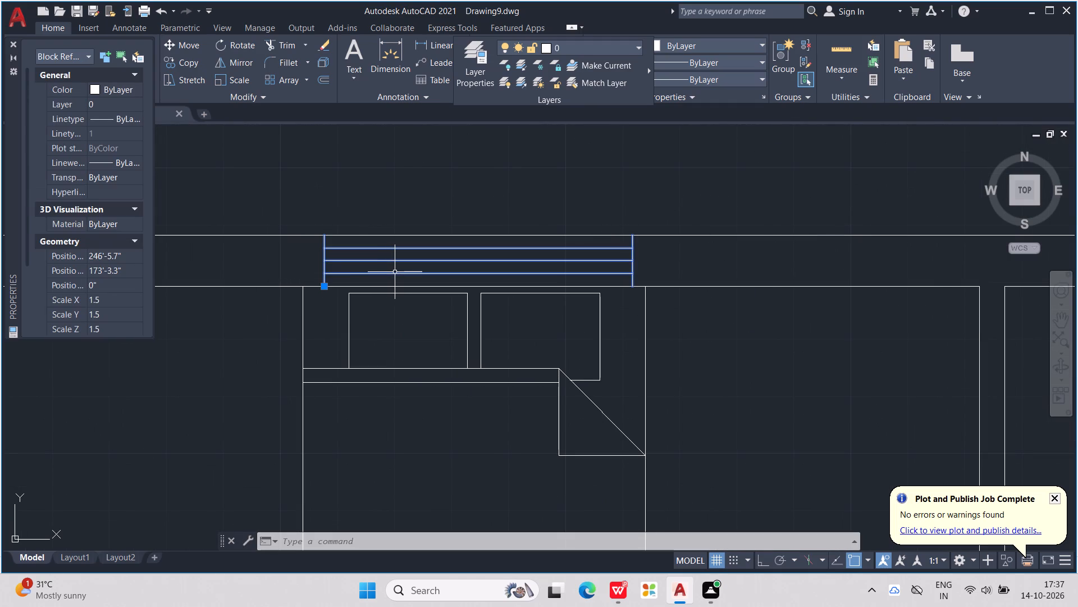
{"action": "key", "text": "ctrl+c"}
{"action": "key", "text": "ctrl+v"}
{"action": "middle_click_drag", "start_coordinate": [848, 348], "coordinate": [733, 352]}
{"action": "middle_click_drag", "start_coordinate": [720, 284], "coordinate": [508, 298]}
{"action": "scroll", "coordinate": [504, 298], "scroll_direction": "down", "scroll_amount": 3}
{"action": "scroll", "coordinate": [646, 304], "scroll_direction": "up", "scroll_amount": 1}
{"action": "left_click", "coordinate": [641, 295]}
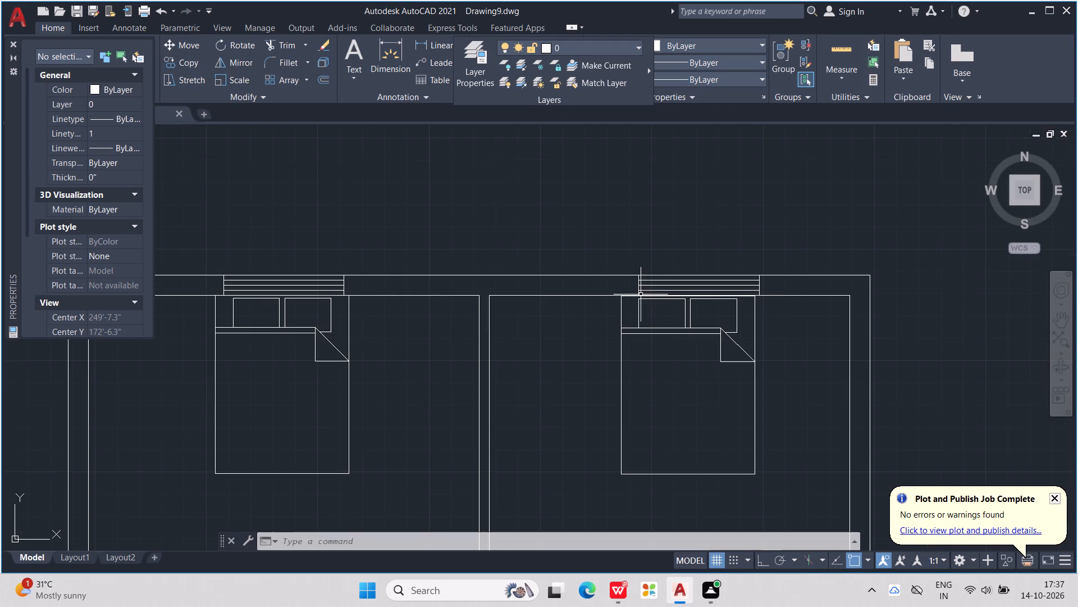
Paste a copy of the window outside the plan's east wall and rotate it to 270° with Ortho on.
{"action": "scroll", "coordinate": [641, 295], "scroll_direction": "down", "scroll_amount": 2}
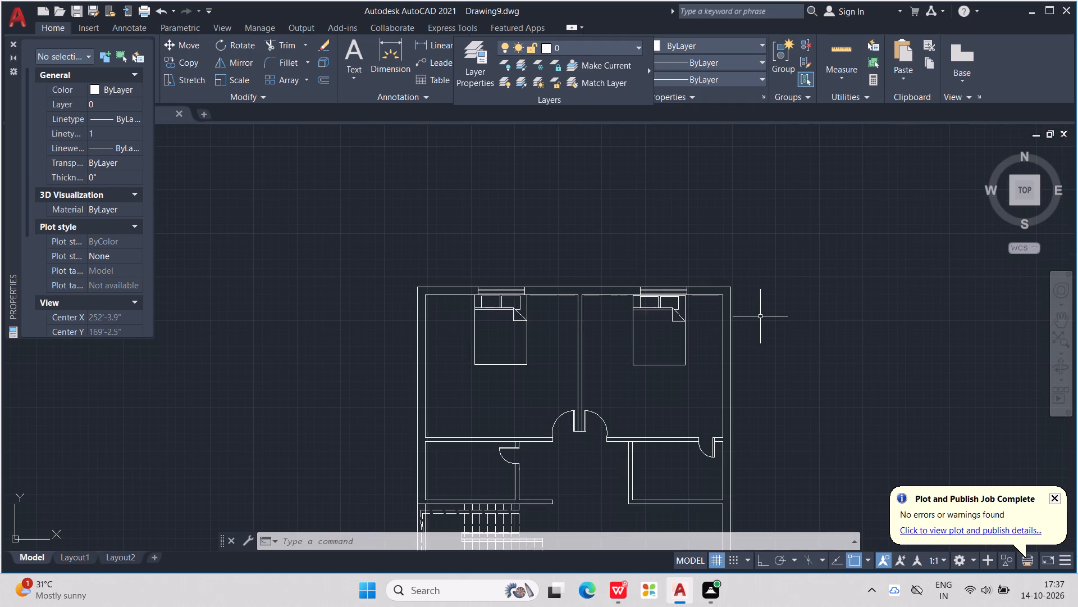
{"action": "middle_click_drag", "start_coordinate": [761, 315], "coordinate": [593, 282]}
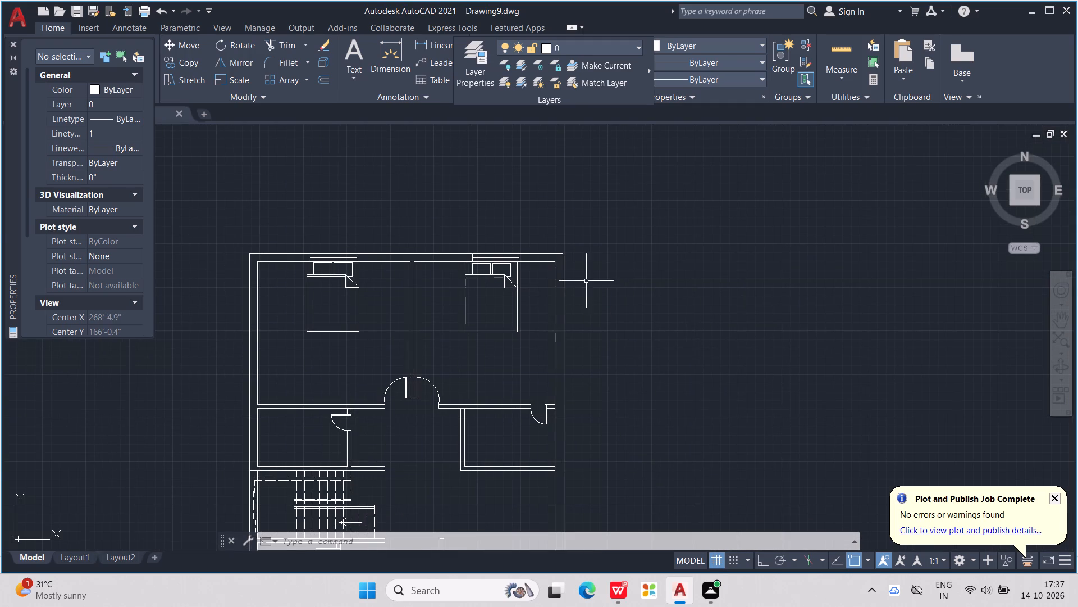
{"action": "key", "text": "ctrl+v"}
{"action": "left_click", "coordinate": [699, 321]}
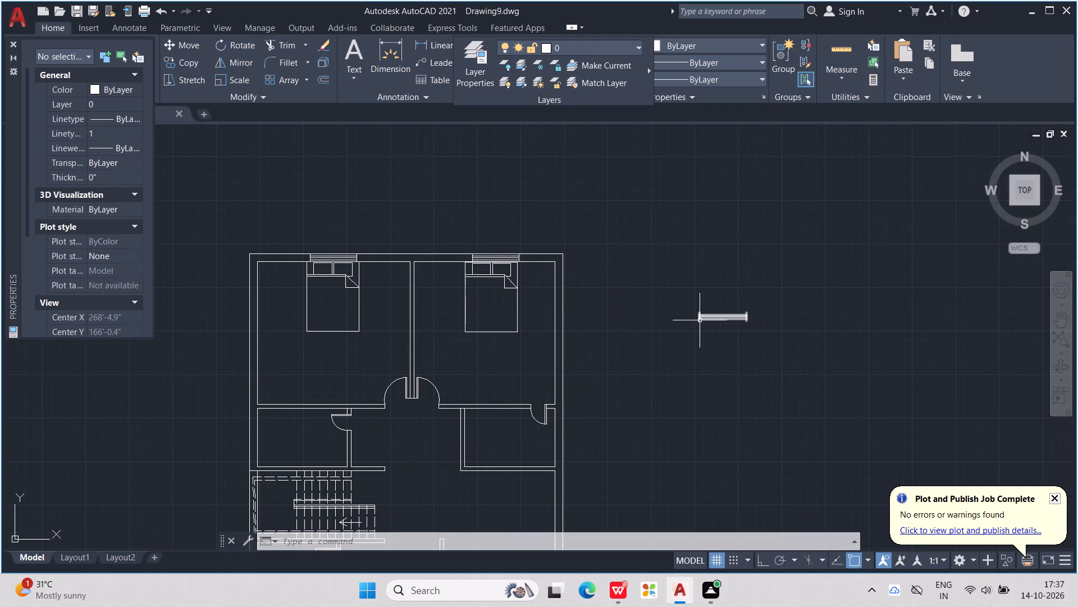
{"action": "left_click", "coordinate": [700, 320]}
{"action": "key", "text": "r"}
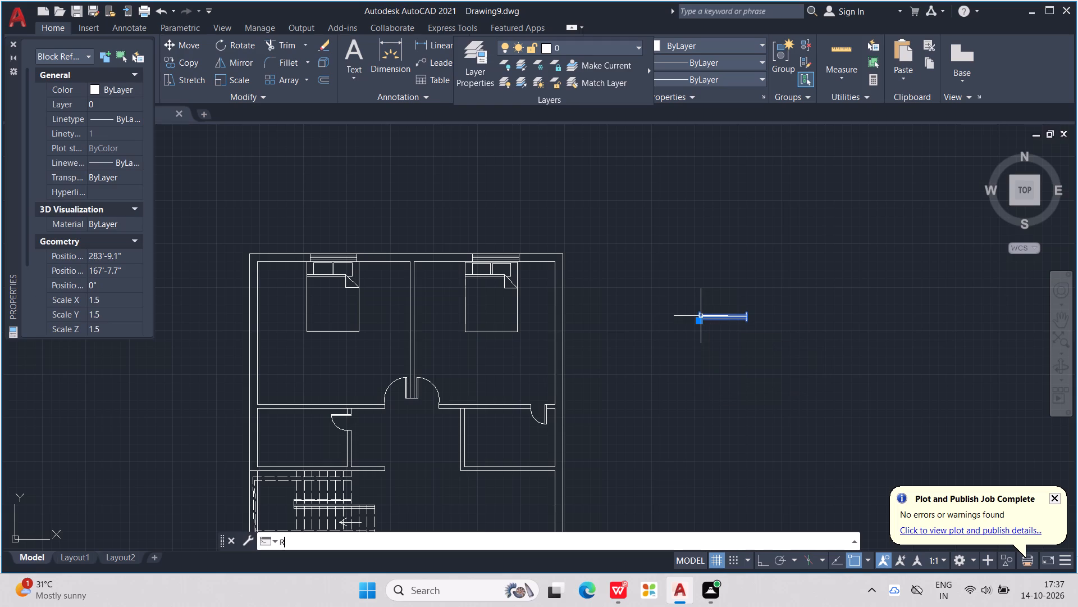
{"action": "key", "text": "o"}
{"action": "key", "text": "Return"}
{"action": "left_click", "coordinate": [701, 316]}
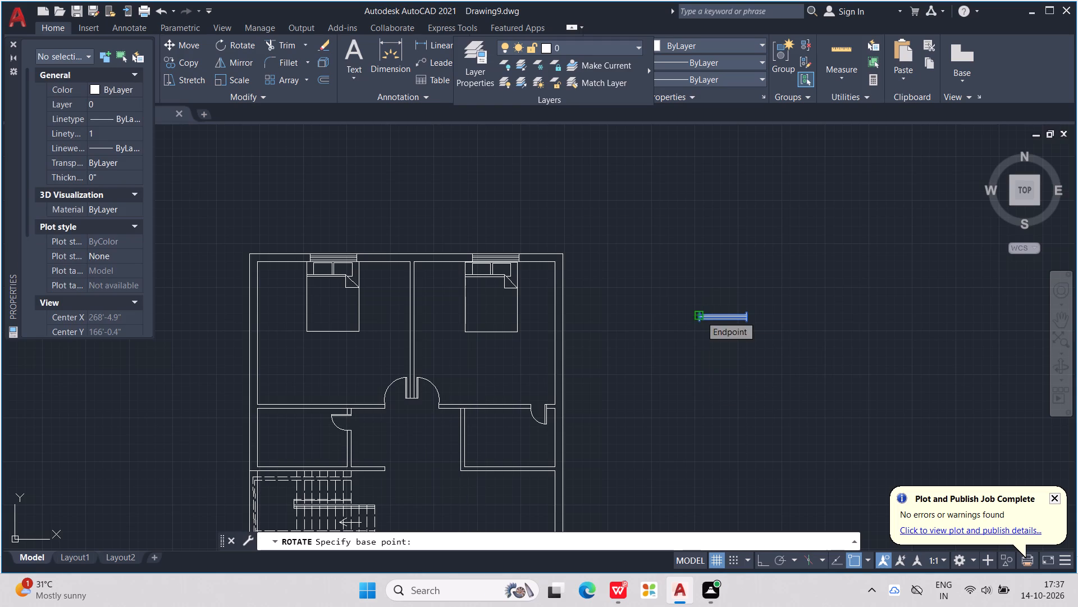
{"action": "left_click_drag", "start_coordinate": [693, 312], "coordinate": [715, 366]}
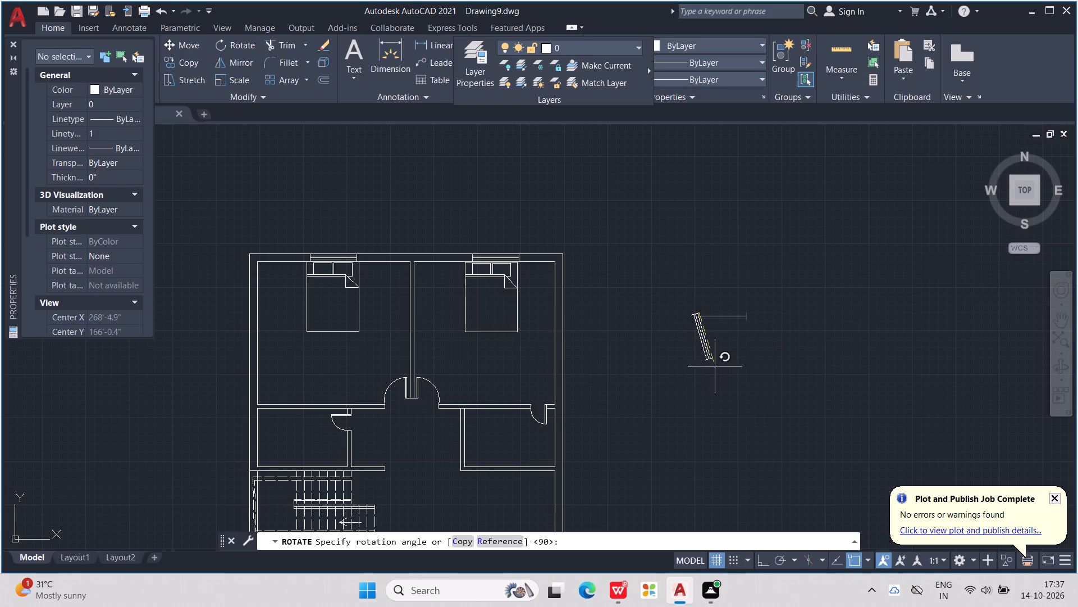
{"action": "left_click_drag", "start_coordinate": [715, 366], "coordinate": [695, 408]}
{"action": "key", "text": "F8"}
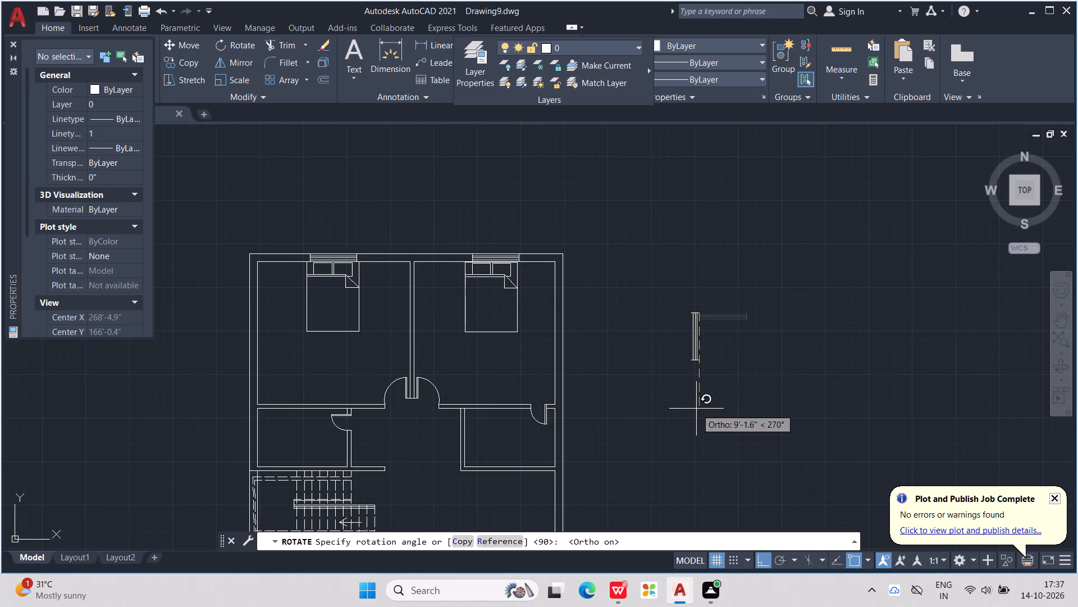
{"action": "left_click", "coordinate": [696, 409]}
Copy the rotated window and paste it into the outer right wall of the upper-right bedroom.
{"action": "left_click", "coordinate": [694, 336]}
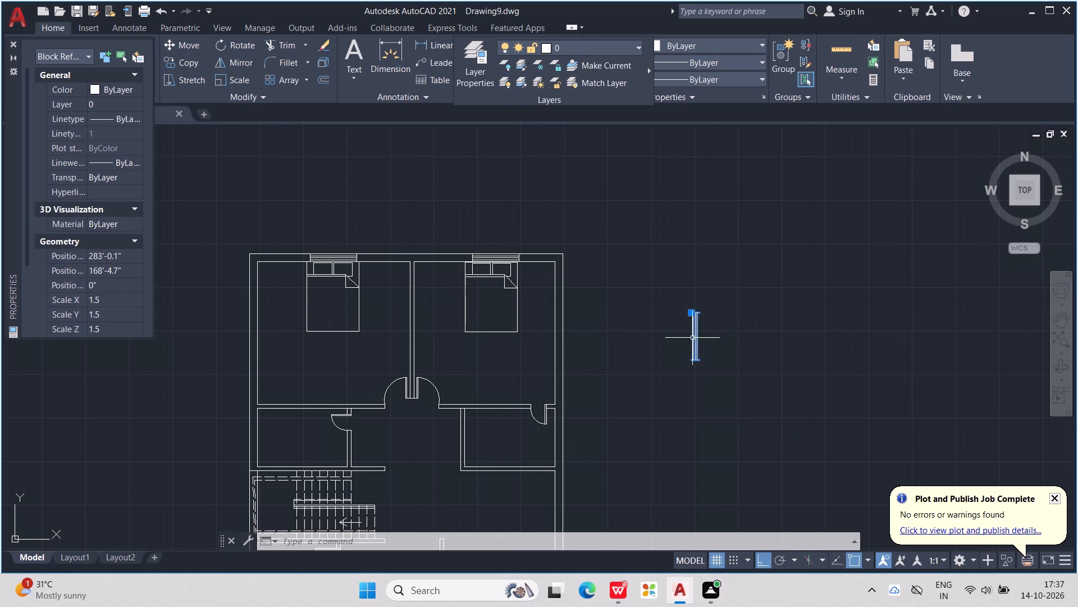
{"action": "key", "text": "ctrl+c"}
{"action": "key", "text": "ctrl+v"}
{"action": "scroll", "coordinate": [566, 346], "scroll_direction": "up", "scroll_amount": 1}
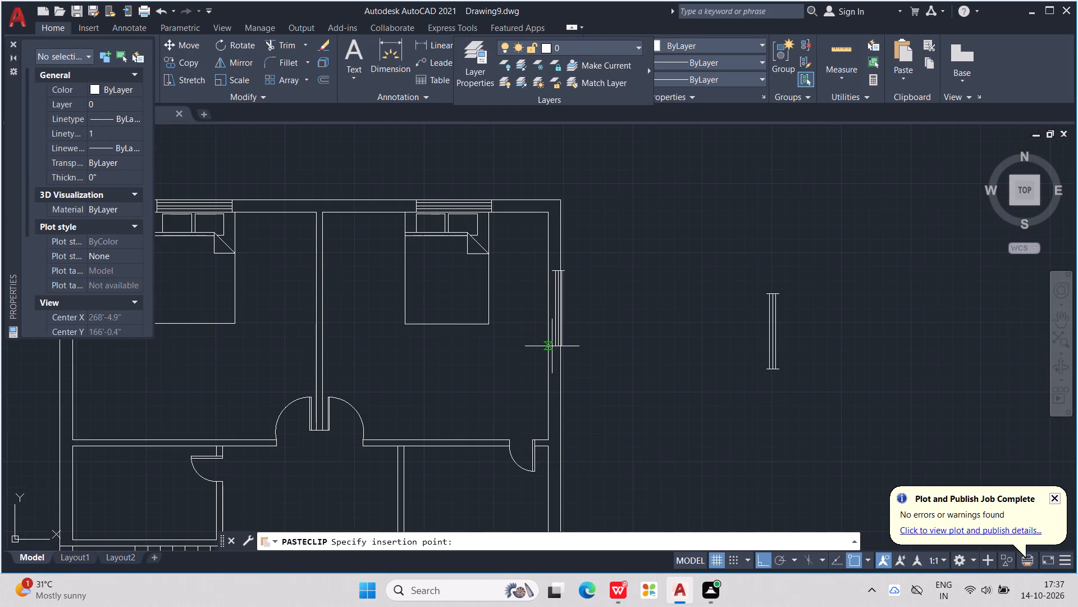
{"action": "left_click", "coordinate": [548, 348]}
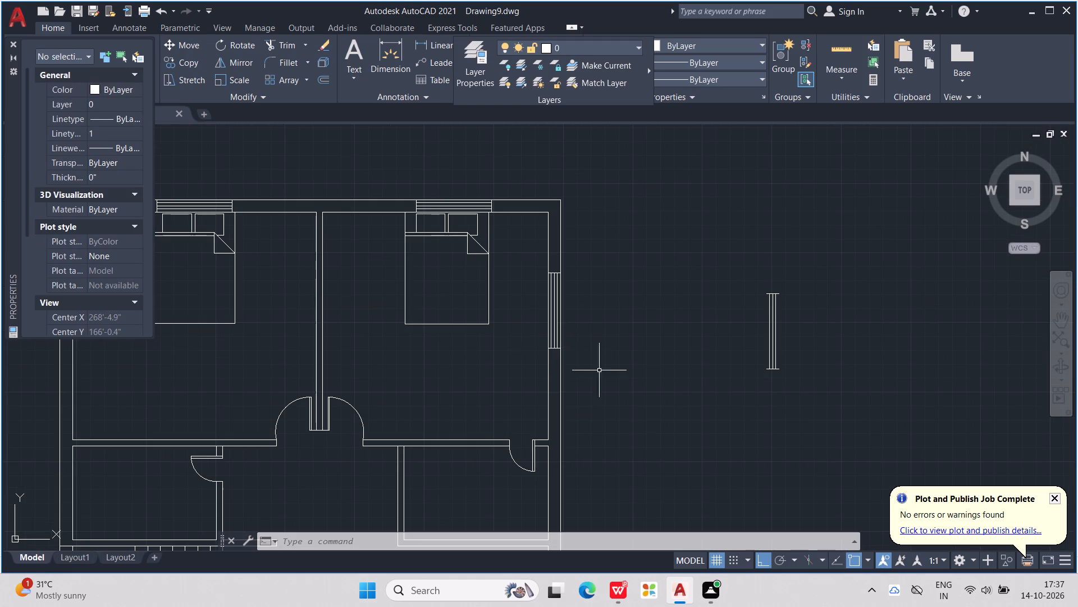
Paste the rotated window into the outer left wall of the lower-left room.
{"action": "middle_click_drag", "start_coordinate": [623, 364], "coordinate": [643, 243]}
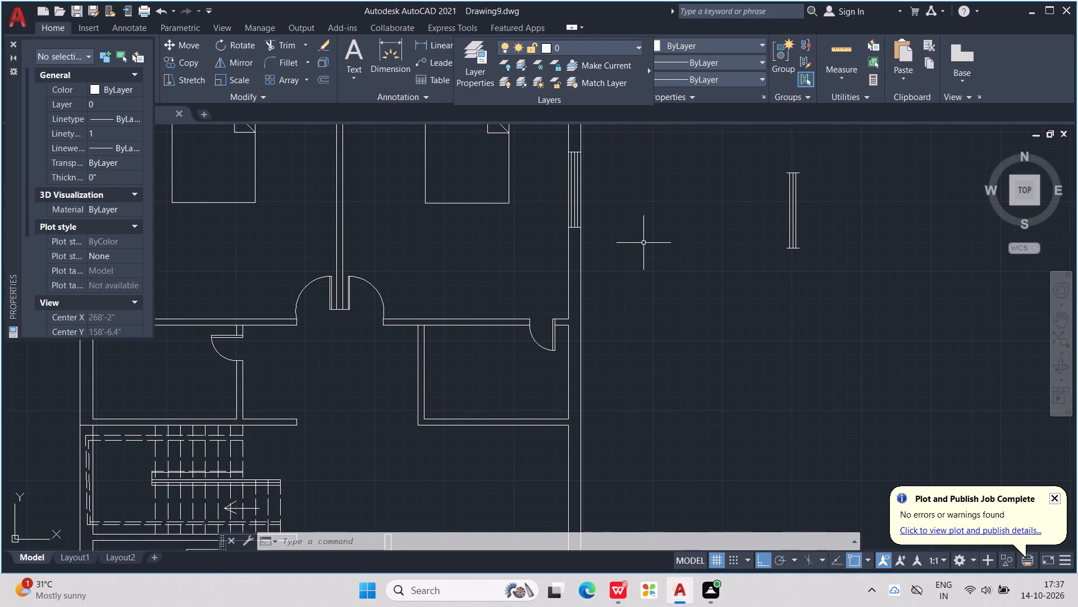
{"action": "middle_click_drag", "start_coordinate": [254, 341], "coordinate": [516, 129]}
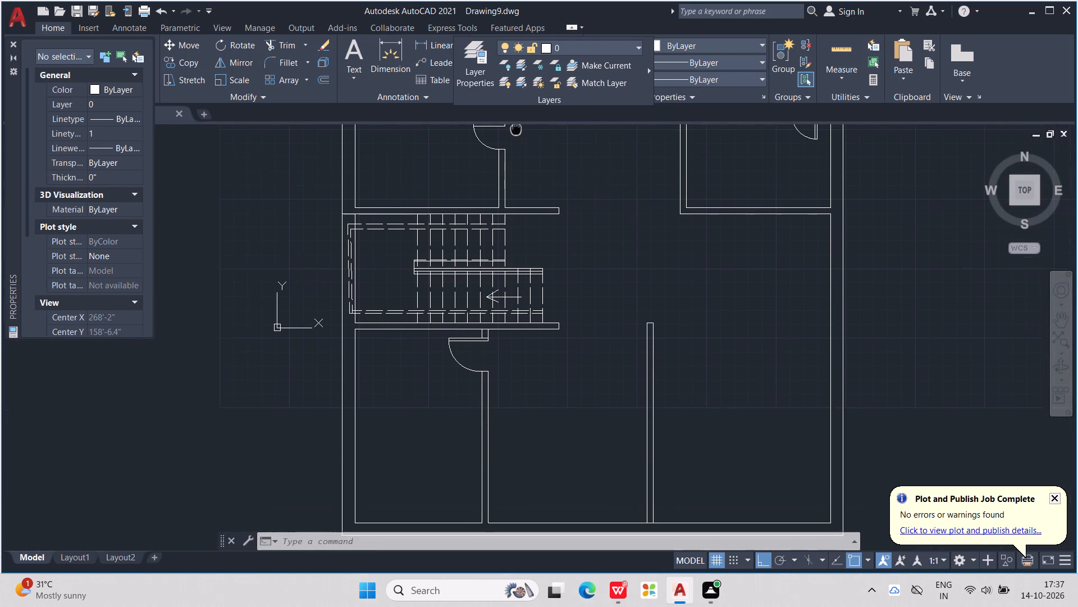
{"action": "middle_click_drag", "start_coordinate": [516, 129], "coordinate": [517, 128]}
{"action": "key", "text": "ctrl+v"}
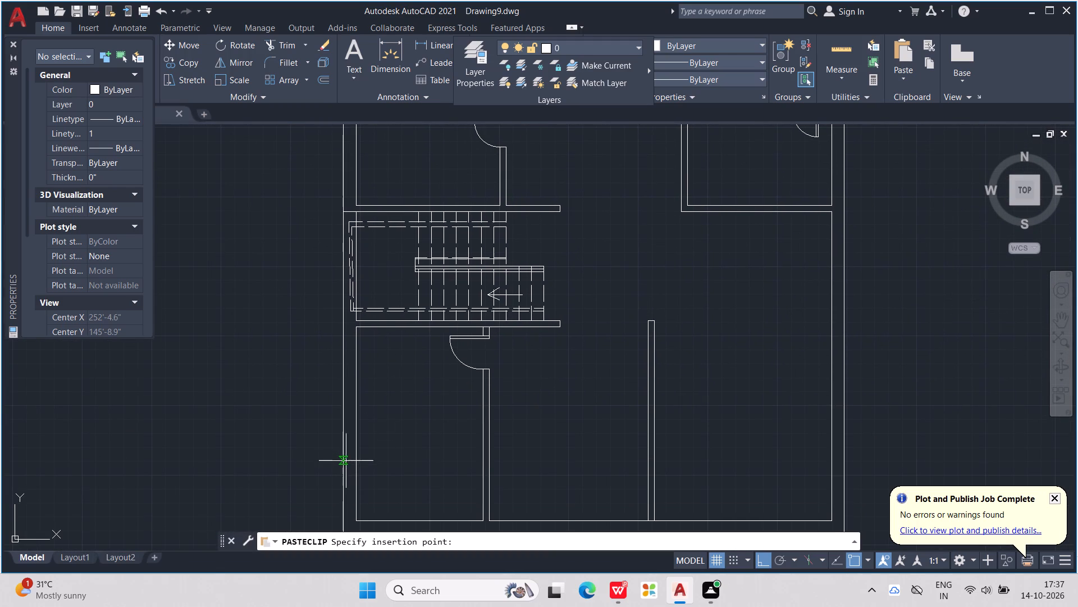
{"action": "left_click", "coordinate": [344, 460]}
Paste the rotated window into the outer left wall of the upper-left bedroom.
{"action": "middle_click_drag", "start_coordinate": [489, 434], "coordinate": [451, 332]}
{"action": "scroll", "coordinate": [489, 433], "scroll_direction": "down", "scroll_amount": 1}
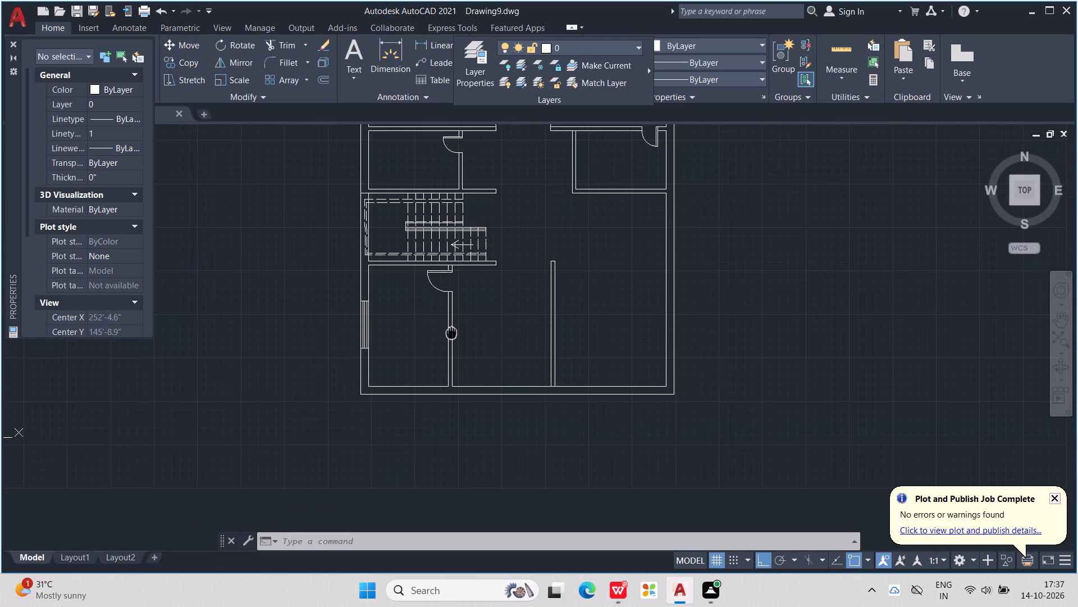
{"action": "middle_click_drag", "start_coordinate": [451, 332], "coordinate": [451, 331]}
{"action": "key", "text": "ctrl+v"}
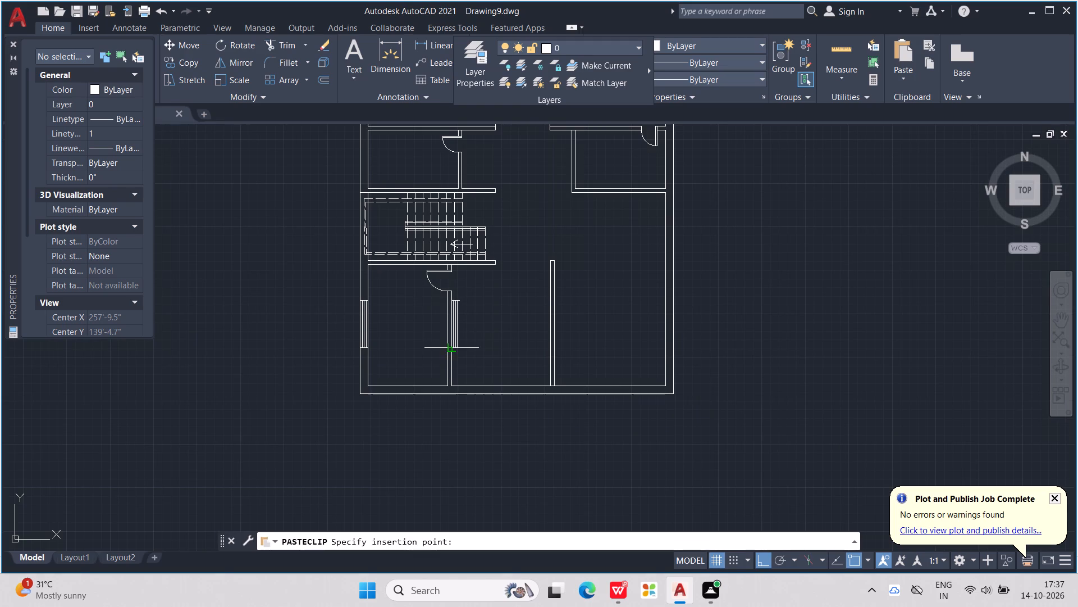
{"action": "scroll", "coordinate": [734, 432], "scroll_direction": "down", "scroll_amount": 2}
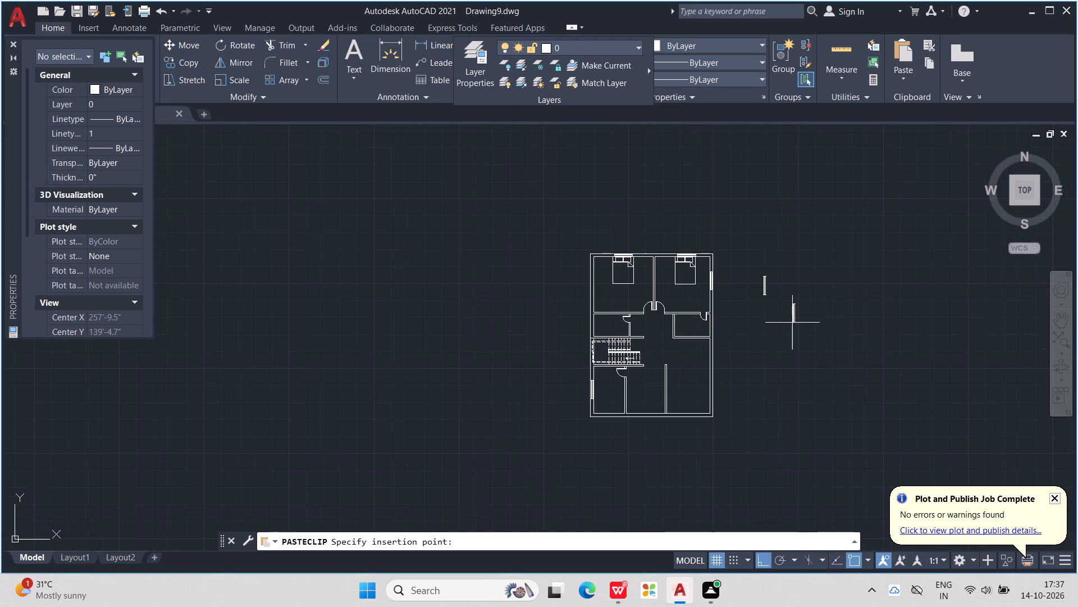
{"action": "scroll", "coordinate": [578, 293], "scroll_direction": "up", "scroll_amount": 2}
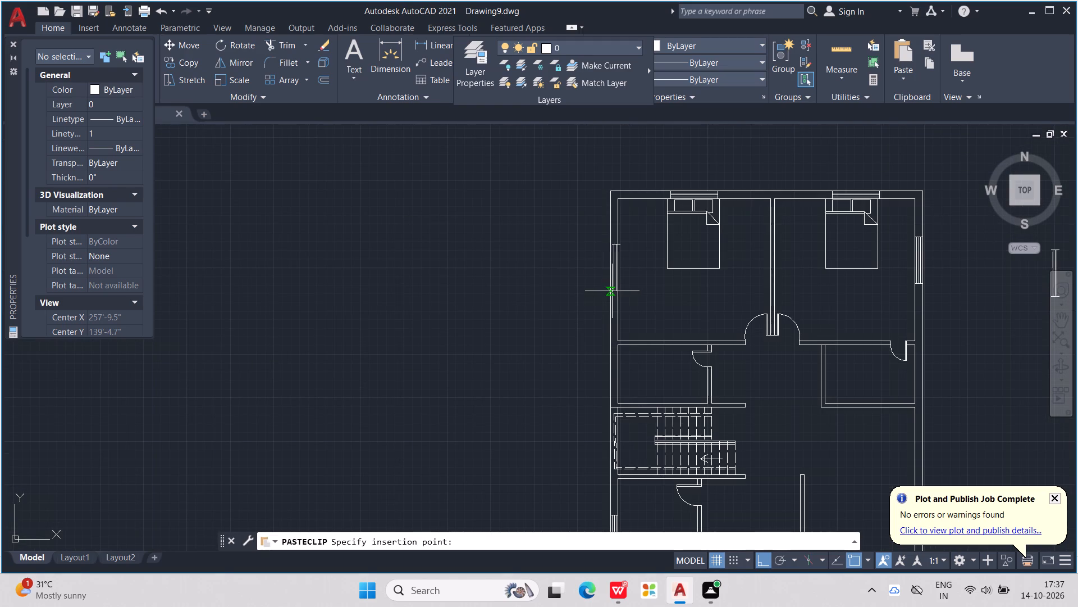
{"action": "left_click", "coordinate": [611, 300]}
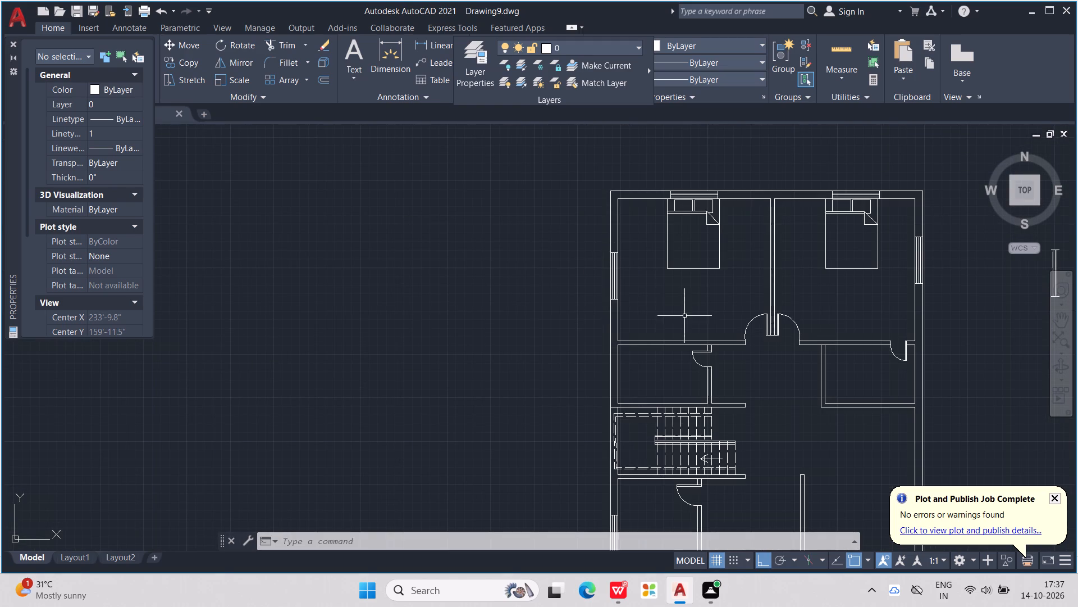
Set the X scale of the spare vertical window outside the plan to 0.5.
{"action": "middle_click_drag", "start_coordinate": [684, 315], "coordinate": [532, 216]}
{"action": "middle_click_drag", "start_coordinate": [509, 203], "coordinate": [414, 274]}
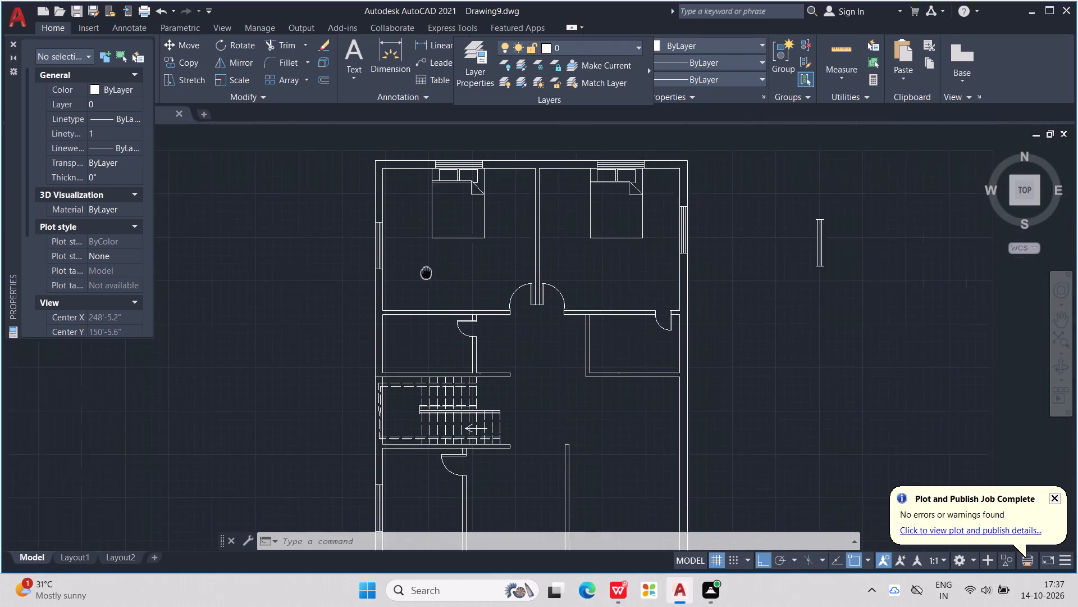
{"action": "middle_click_drag", "start_coordinate": [414, 274], "coordinate": [372, 289]}
{"action": "left_click", "coordinate": [766, 248]}
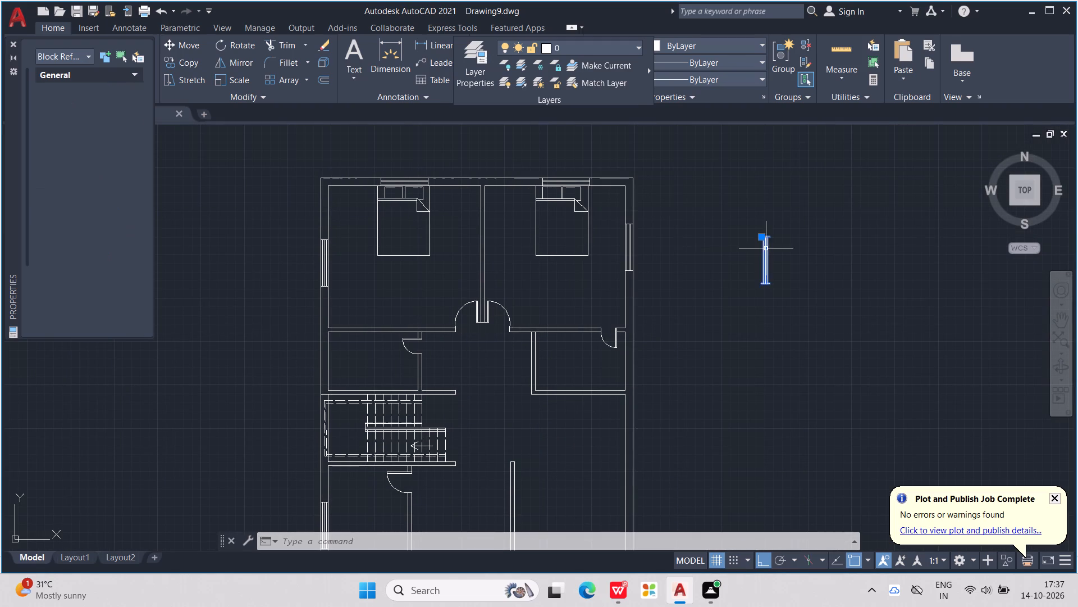
{"action": "right_click", "coordinate": [764, 251]}
{"action": "left_click", "coordinate": [806, 547]}
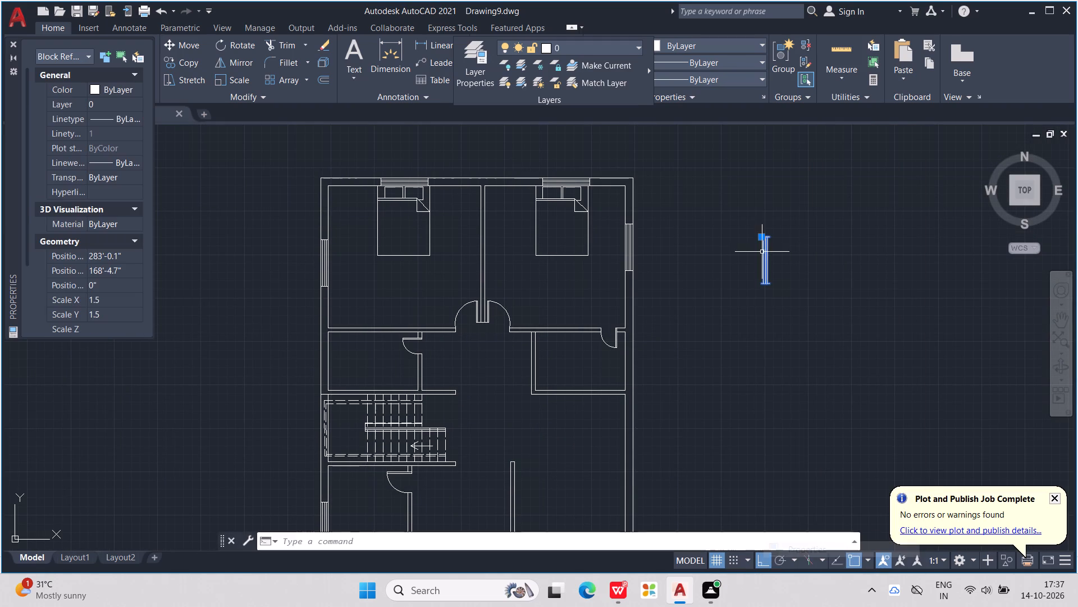
{"action": "left_click_drag", "start_coordinate": [107, 299], "coordinate": [101, 299]}
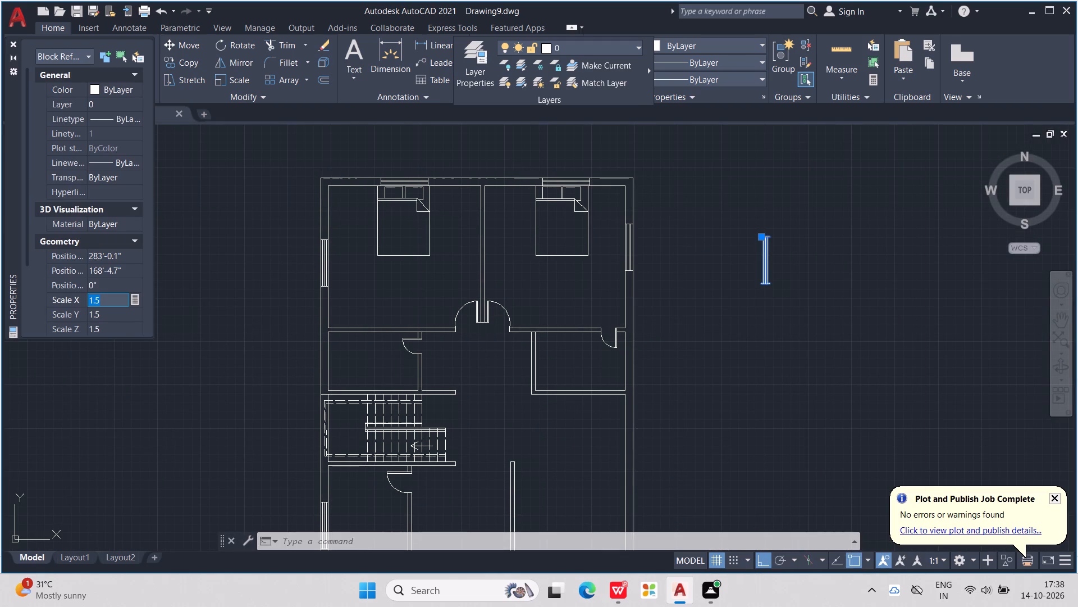
{"action": "left_click_drag", "start_coordinate": [101, 299], "coordinate": [79, 300]}
{"action": "type", "text": "0.5"}
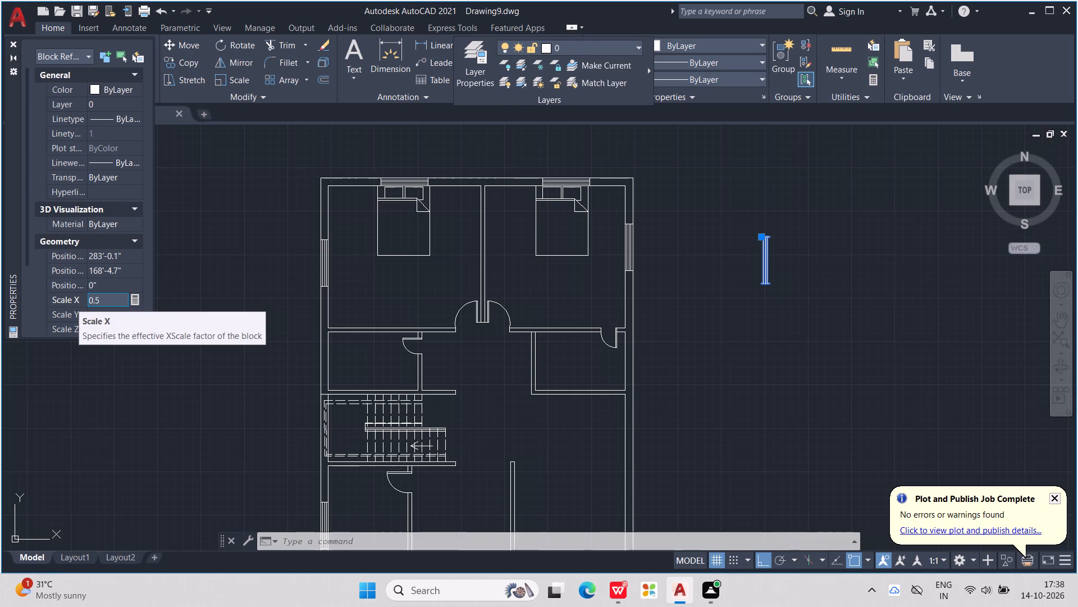
{"action": "left_click", "coordinate": [106, 316]}
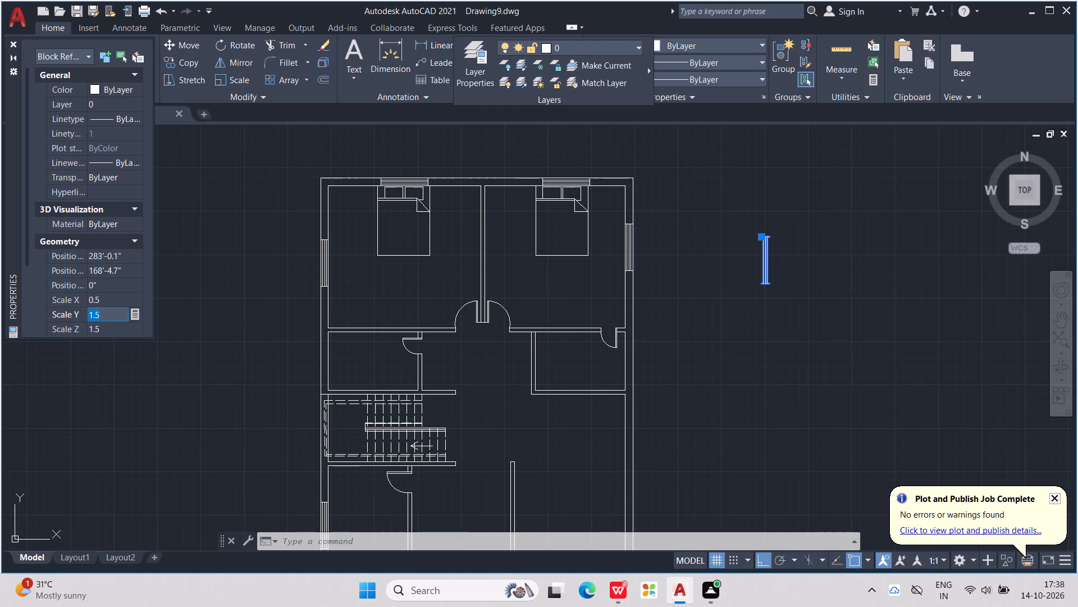
{"action": "key", "text": "Escape"}
{"action": "key", "text": "Escape"}
{"action": "key", "text": "Escape"}
Copy the shortened window and paste it into the outer left wall of the small room above the staircase.
{"action": "left_click", "coordinate": [770, 238]}
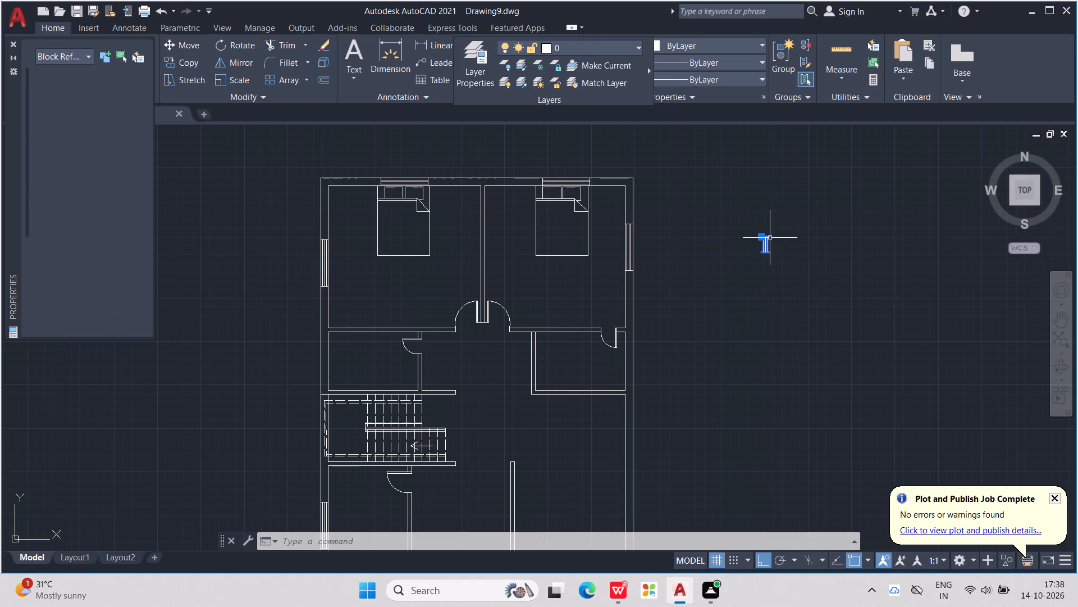
{"action": "key", "text": "ctrl+c"}
{"action": "key", "text": "ctrl+v"}
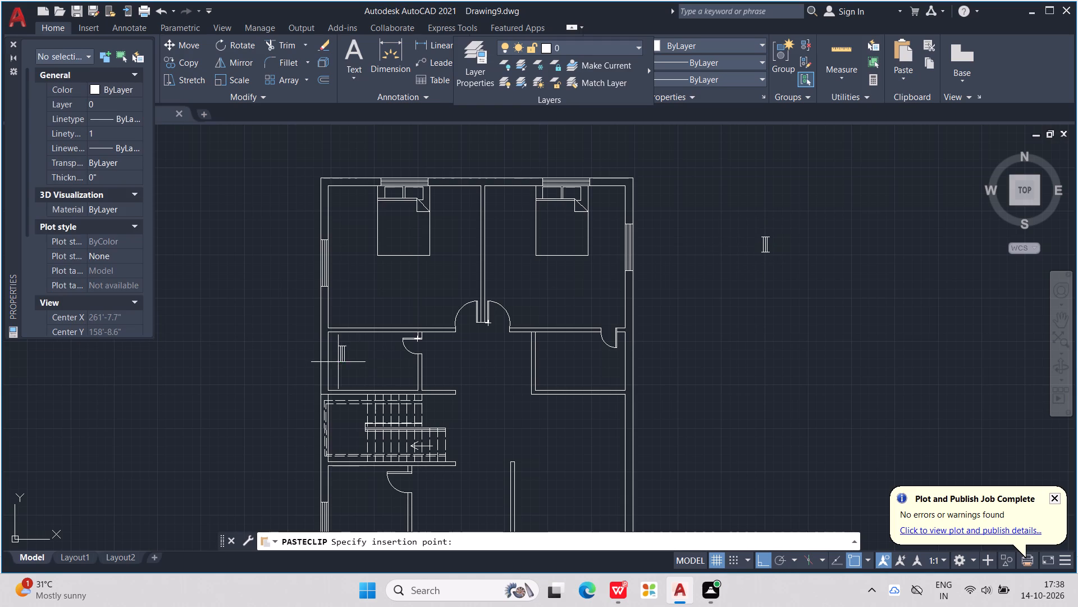
{"action": "scroll", "coordinate": [329, 362], "scroll_direction": "up", "scroll_amount": 2}
{"action": "left_click", "coordinate": [310, 382]}
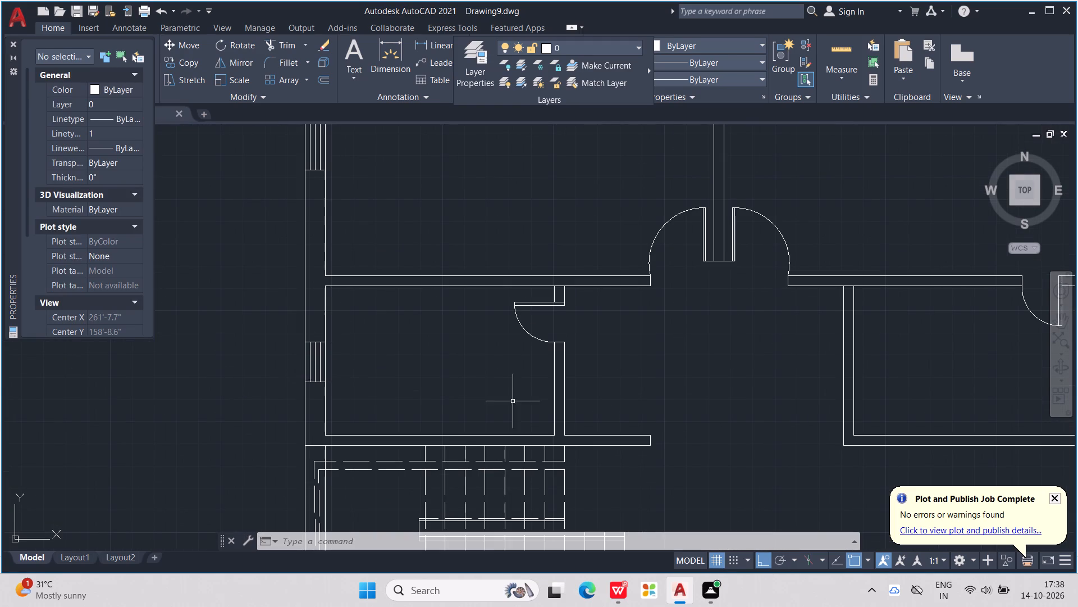
Paste the shortened window into the outer right wall of the small room below the upper-right bedroom.
{"action": "middle_click_drag", "start_coordinate": [514, 397], "coordinate": [258, 321]}
{"action": "key", "text": "ctrl+v"}
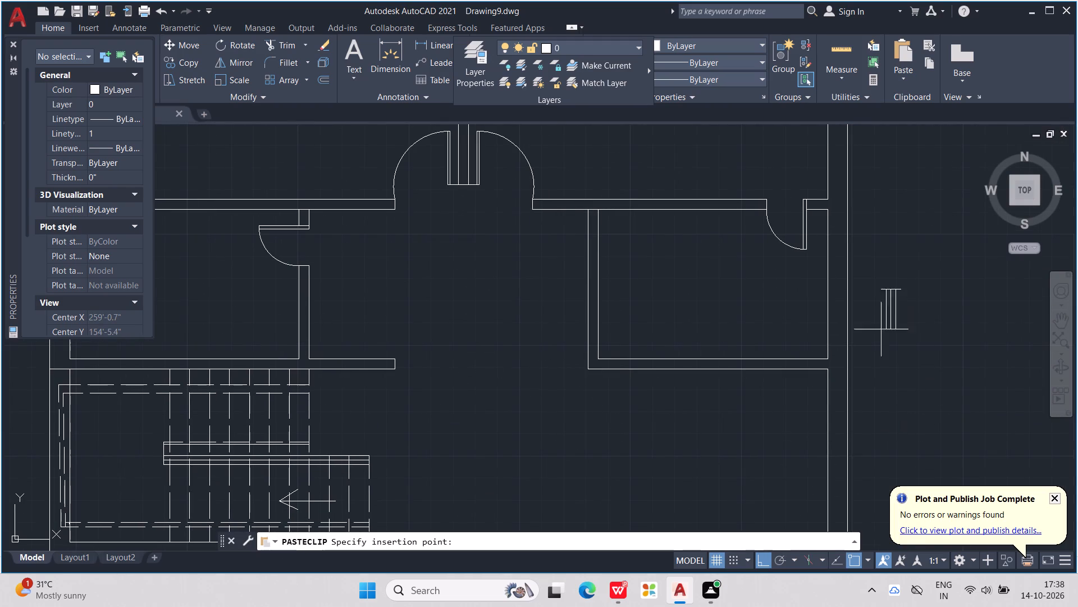
{"action": "left_click", "coordinate": [828, 319]}
Draw a vertical line crossing the bottom outer wall near the plan's lower-right corner.
{"action": "scroll", "coordinate": [825, 319], "scroll_direction": "down", "scroll_amount": 2}
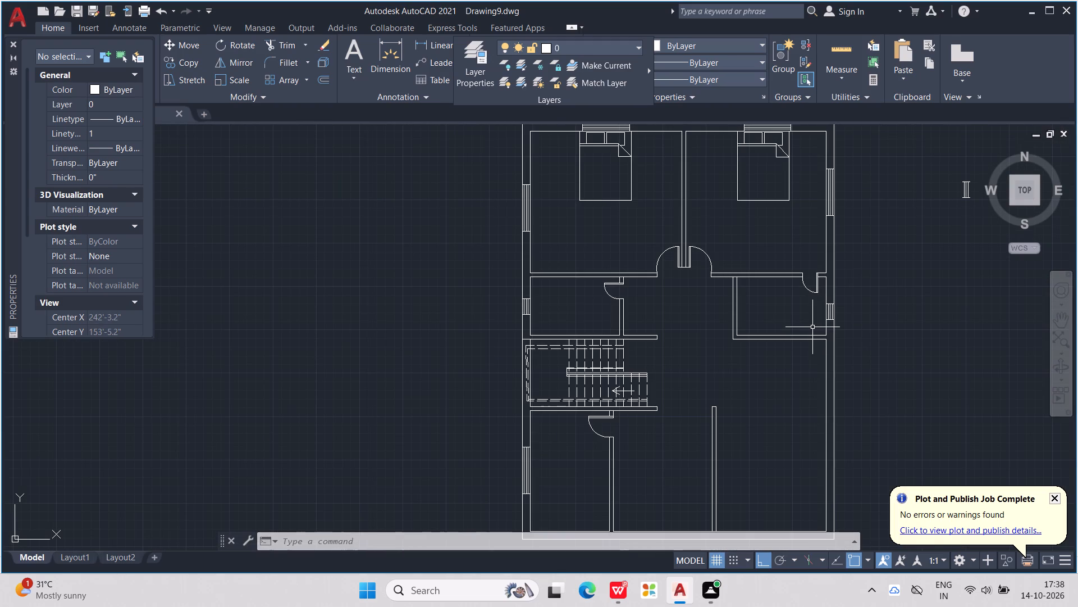
{"action": "middle_click_drag", "start_coordinate": [812, 327], "coordinate": [684, 247]}
{"action": "scroll", "coordinate": [682, 246], "scroll_direction": "down", "scroll_amount": 1}
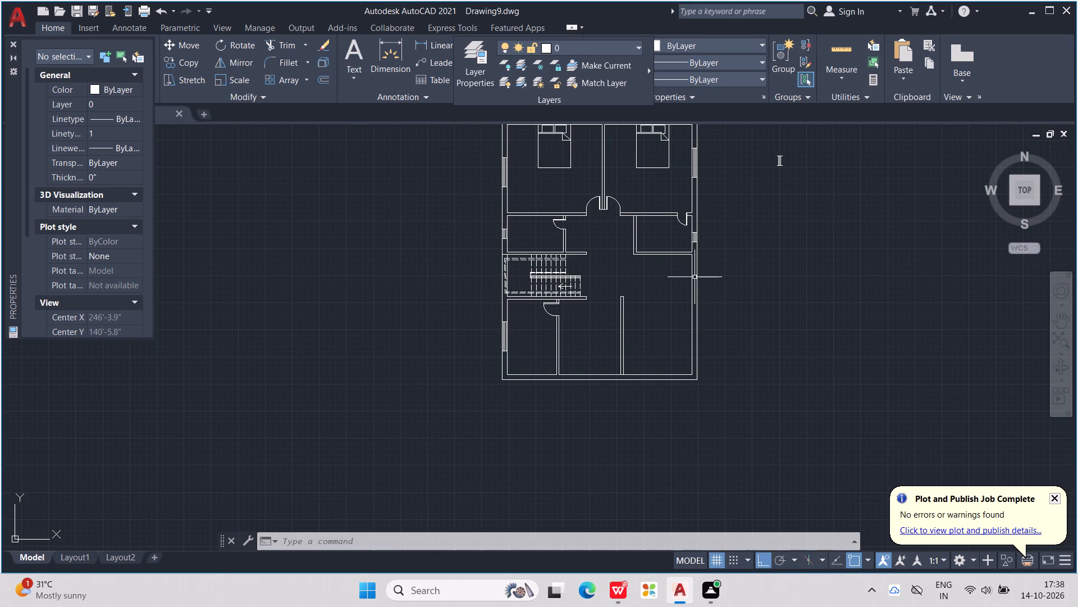
{"action": "key", "text": "Escape"}
{"action": "key", "text": "Escape"}
{"action": "key", "text": "Escape"}
{"action": "key", "text": "Escape"}
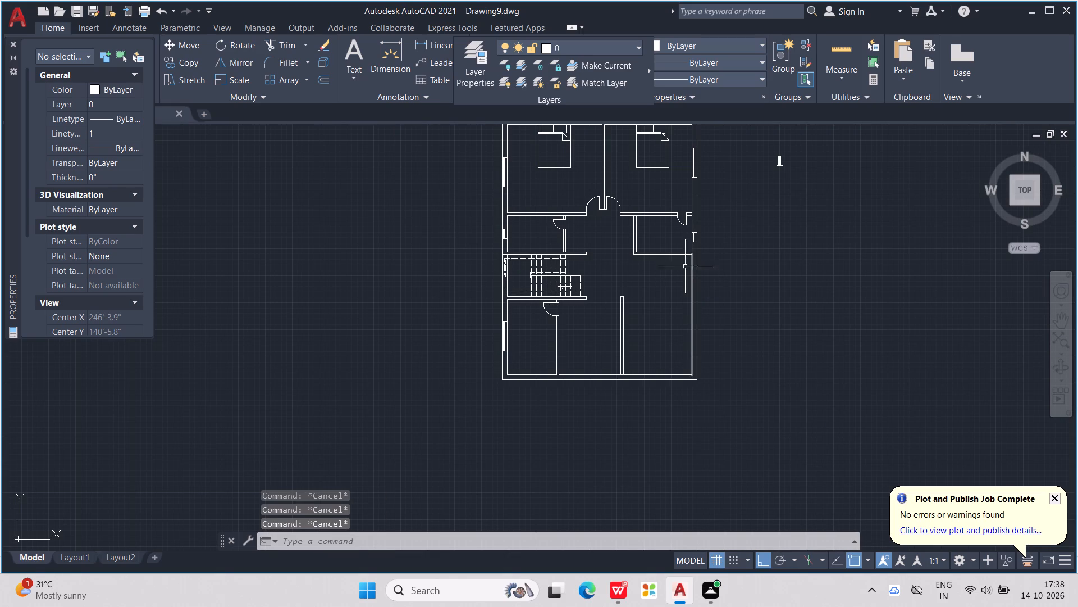
{"action": "key", "text": "l"}
{"action": "key", "text": "Return"}
{"action": "scroll", "coordinate": [671, 375], "scroll_direction": "up", "scroll_amount": 1}
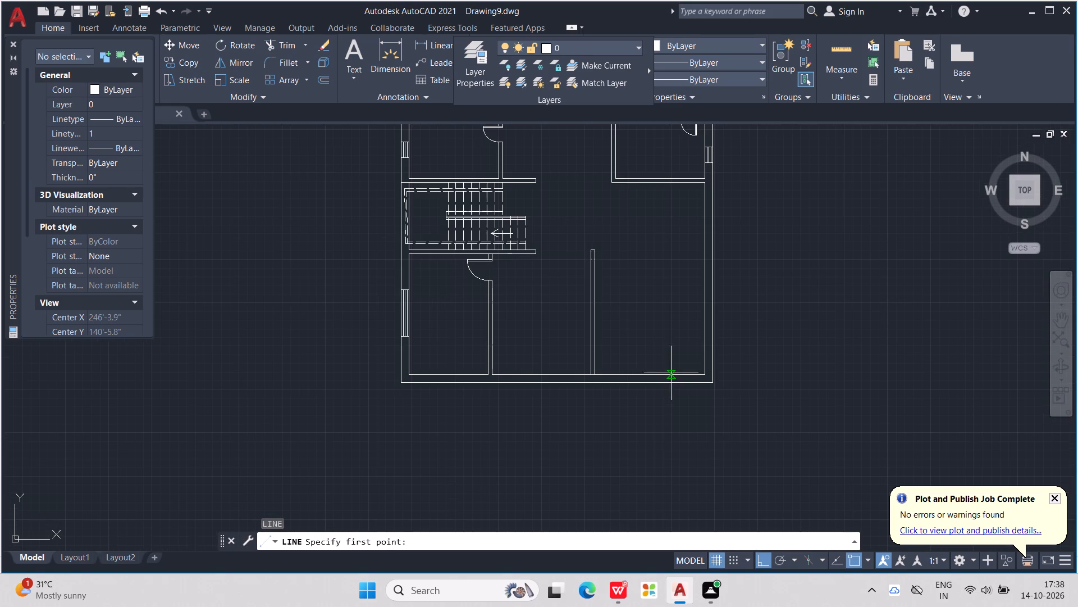
{"action": "left_click", "coordinate": [689, 355]}
{"action": "left_click", "coordinate": [689, 438]}
{"action": "key", "text": "Escape"}
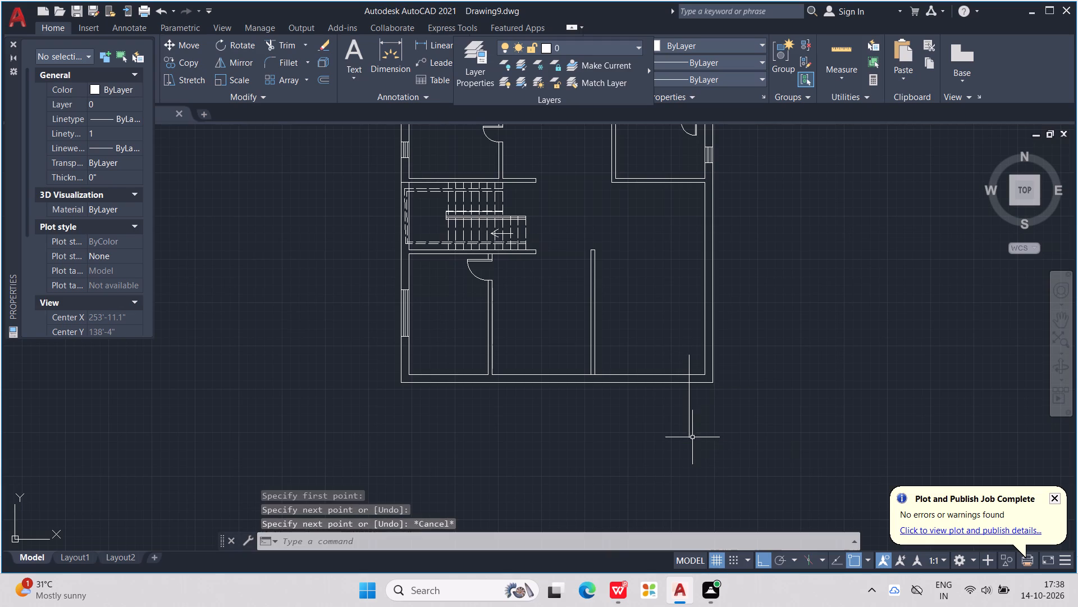
{"action": "key", "text": "Escape"}
{"action": "key", "text": "Escape"}
{"action": "key", "text": "Escape"}
{"action": "key", "text": "Escape"}
{"action": "key", "text": "t"}
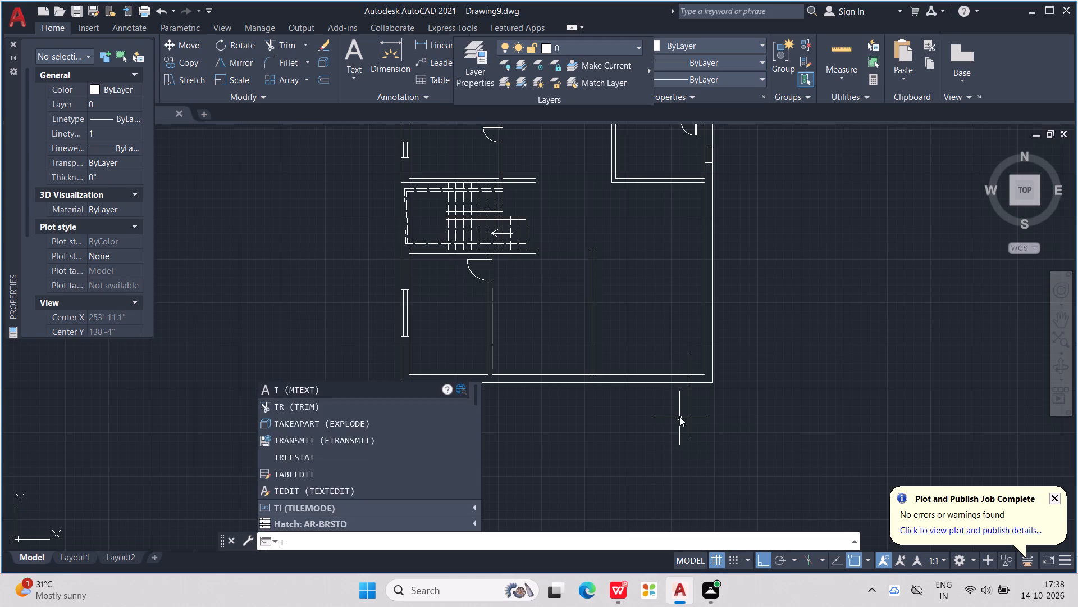
{"action": "key", "text": "Escape"}
{"action": "key", "text": "Escape"}
Offset the vertical line crossing the bottom outer wall by 3' to the left to mark the entrance opening.
{"action": "type", "text": "OFF"}
{"action": "key", "text": "Return"}
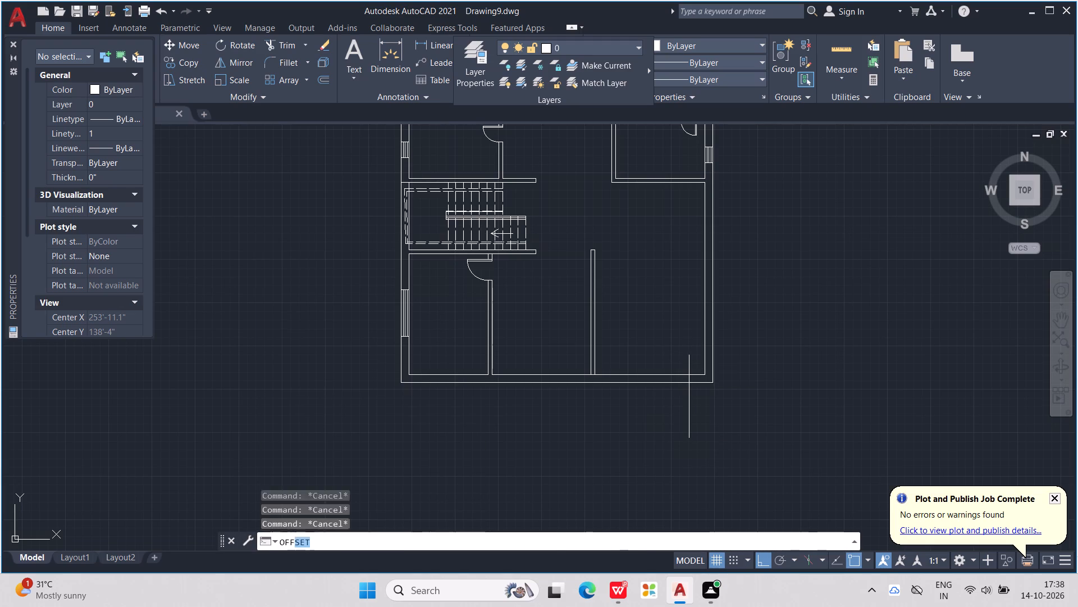
{"action": "type", "text": "3'"}
{"action": "key", "text": "Return"}
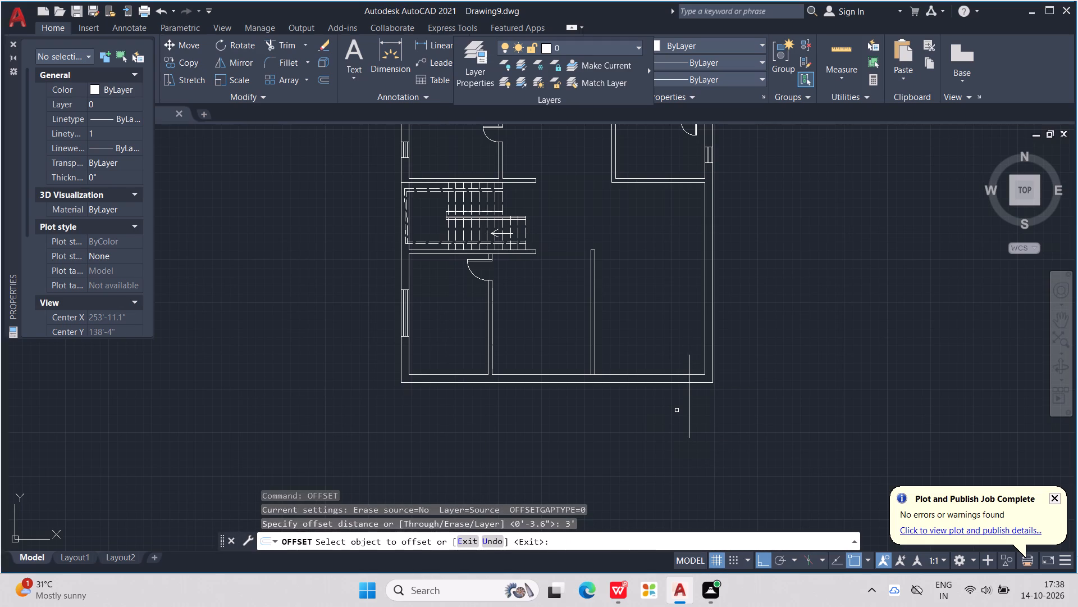
{"action": "left_click_drag", "start_coordinate": [797, 441], "coordinate": [654, 420]}
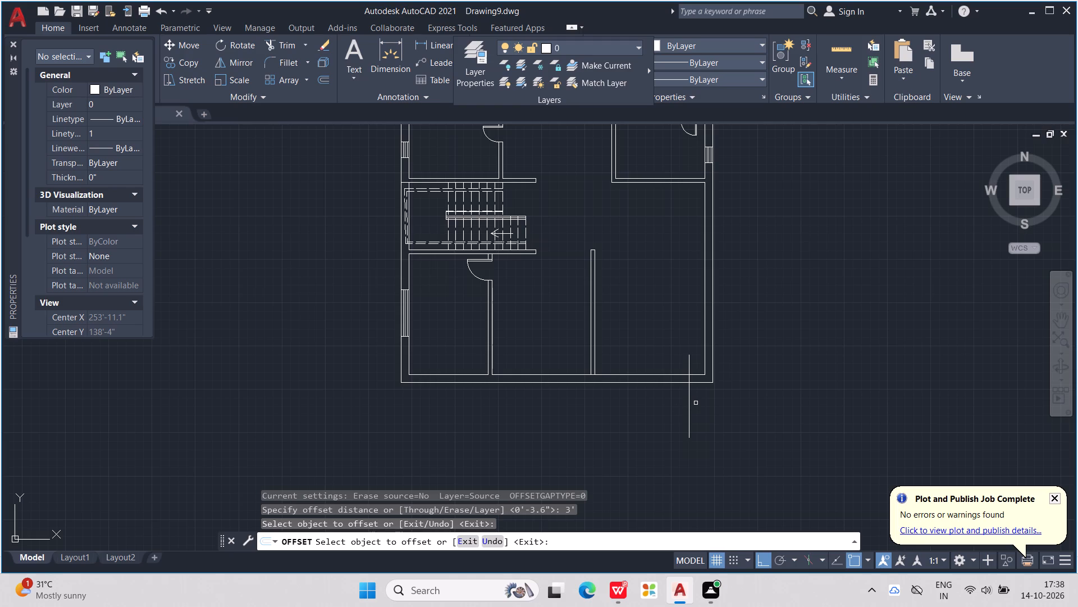
{"action": "left_click", "coordinate": [691, 405]}
{"action": "left_click", "coordinate": [620, 426]}
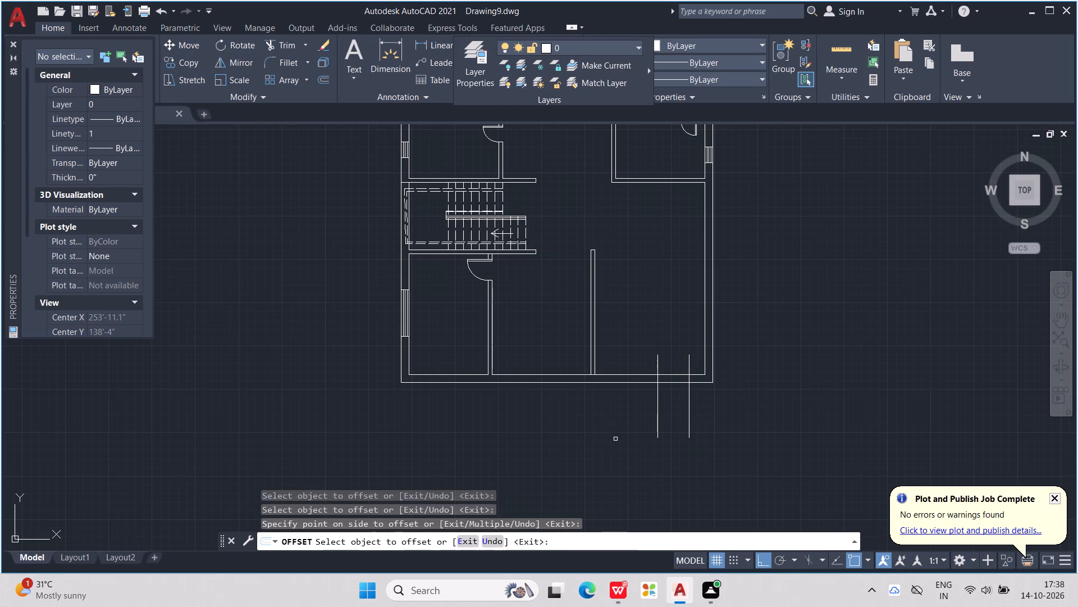
{"action": "key", "text": "Escape"}
{"action": "key", "text": "Escape"}
{"action": "key", "text": "Escape"}
{"action": "key", "text": "Escape"}
{"action": "key", "text": "Escape"}
{"action": "key", "text": "Escape"}
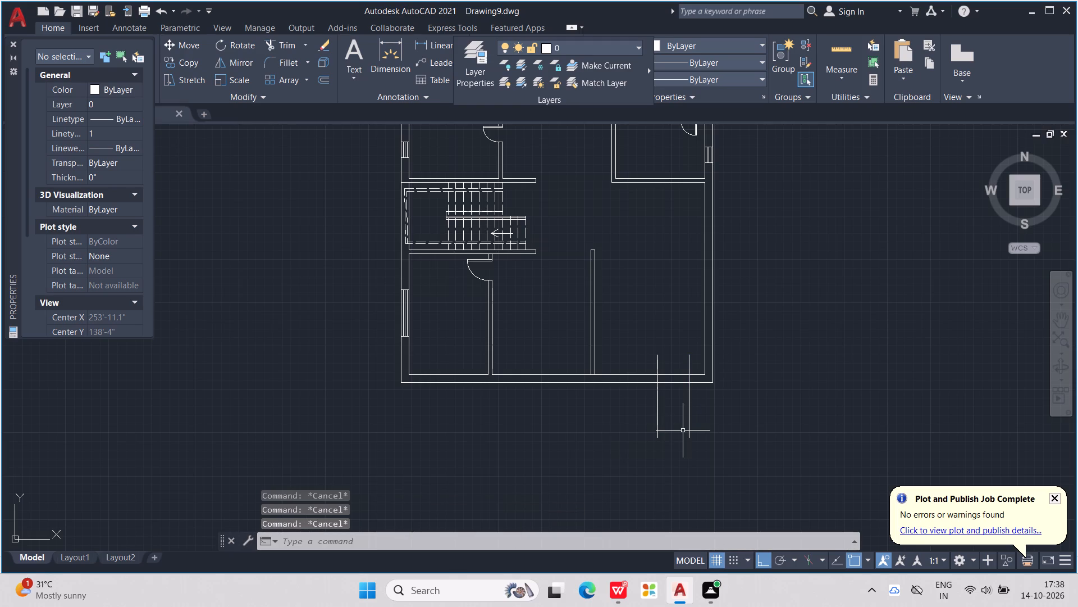
Trim the overhanging line ends and the wall lines between the two verticals to cut the 3' entrance opening.
{"action": "type", "text": "TR"}
{"action": "key", "text": "Return"}
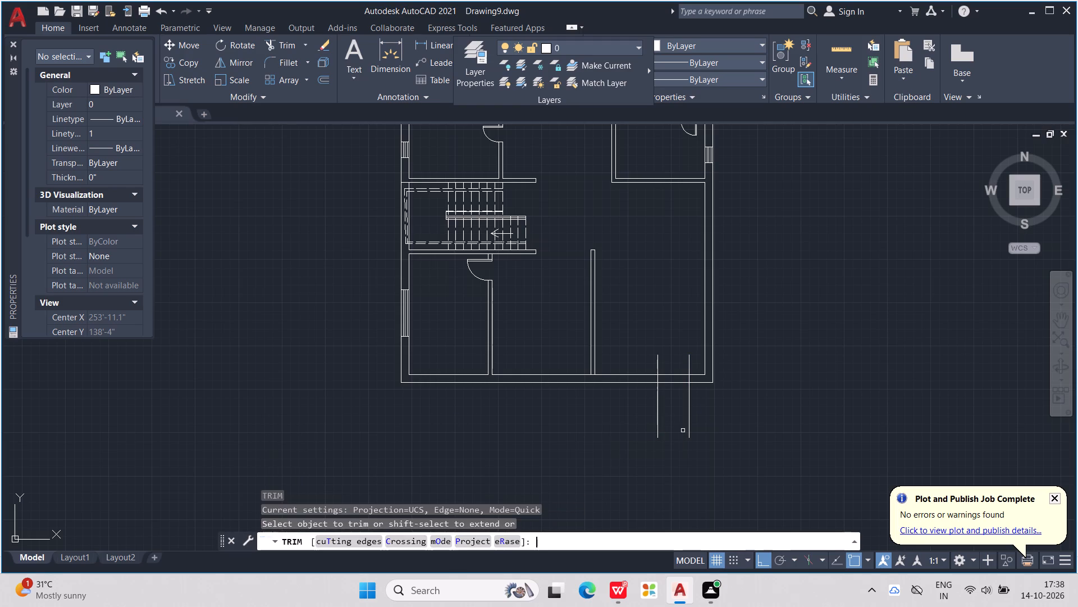
{"action": "left_click_drag", "start_coordinate": [714, 405], "coordinate": [574, 429]}
{"action": "scroll", "coordinate": [678, 343], "scroll_direction": "up", "scroll_amount": 2}
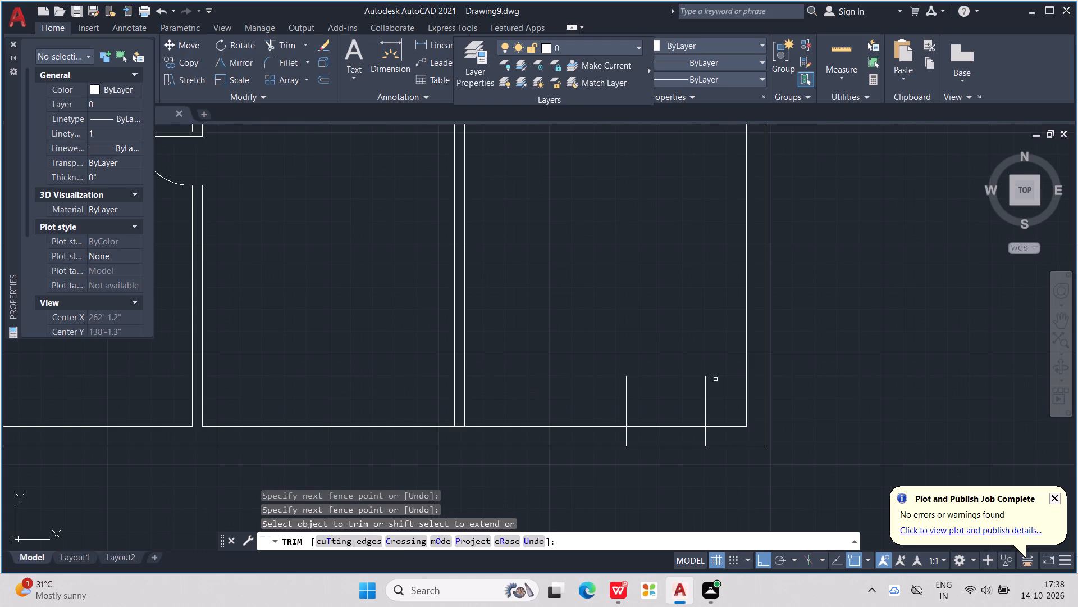
{"action": "left_click_drag", "start_coordinate": [712, 388], "coordinate": [596, 388]}
{"action": "left_click_drag", "start_coordinate": [662, 383], "coordinate": [670, 465]}
{"action": "key", "text": "Escape"}
{"action": "key", "text": "Escape"}
{"action": "key", "text": "Escape"}
{"action": "key", "text": "Escape"}
{"action": "key", "text": "Escape"}
{"action": "key", "text": "Escape"}
{"action": "key", "text": "Escape"}
{"action": "key", "text": "Escape"}
{"action": "key", "text": "Escape"}
{"action": "key", "text": "Escape"}
{"action": "key", "text": "Escape"}
{"action": "key", "text": "Escape"}
{"action": "key", "text": "Escape"}
{"action": "key", "text": "Escape"}
{"action": "key", "text": "Escape"}
{"action": "key", "text": "Escape"}
{"action": "key", "text": "Escape"}
{"action": "key", "text": "Escape"}
{"action": "key", "text": "Escape"}
Start the entrance door leaf with a 3' line going up from the inner corner of the opening's right jamb.
{"action": "key", "text": "l"}
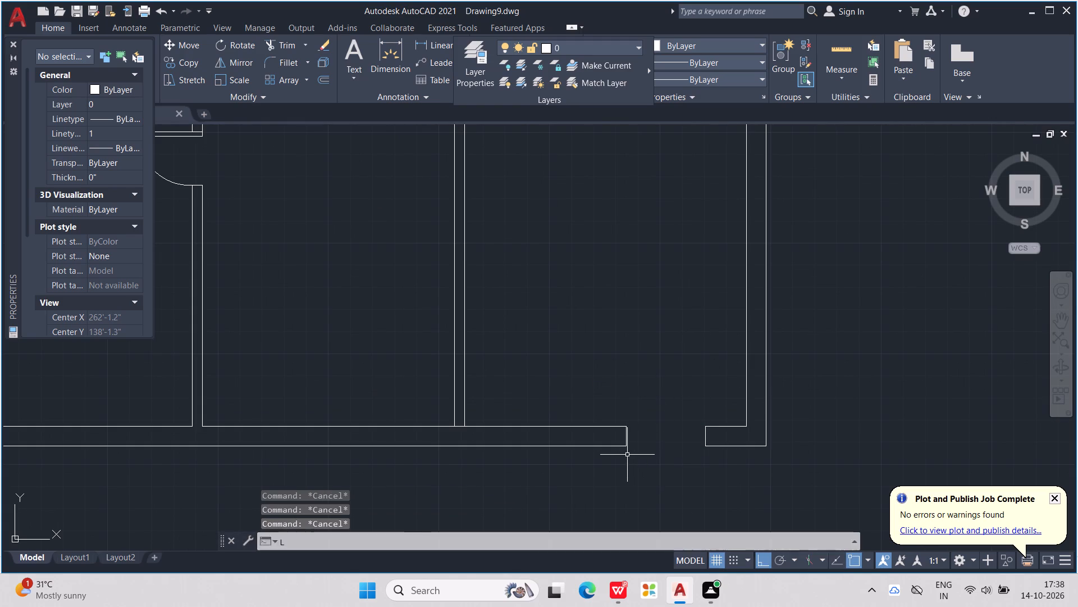
{"action": "key", "text": "Return"}
{"action": "left_click", "coordinate": [705, 429]}
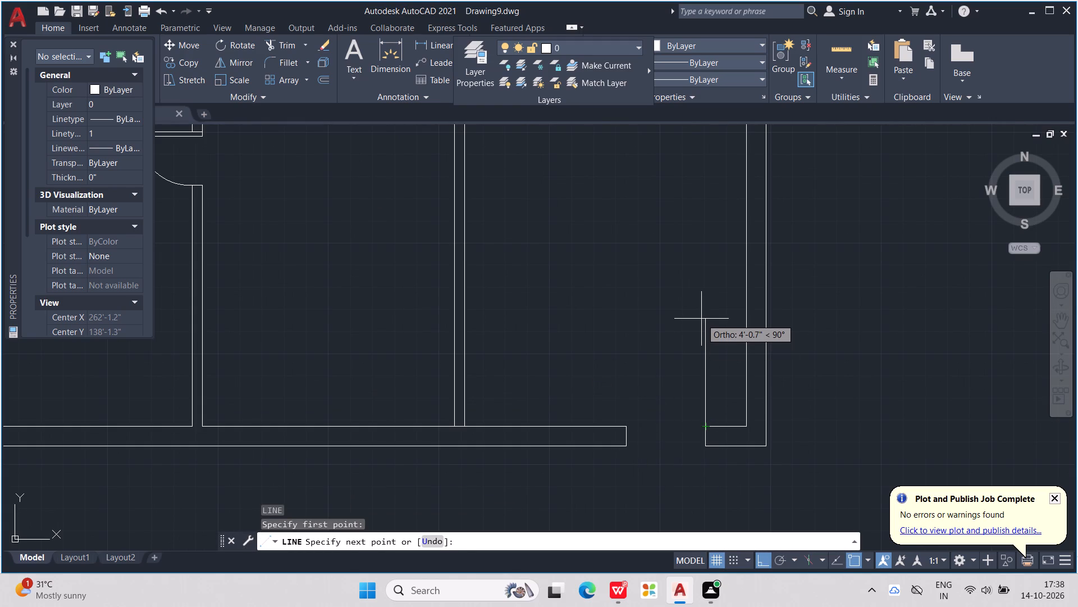
{"action": "type", "text": "3'"}
{"action": "key", "text": "Return"}
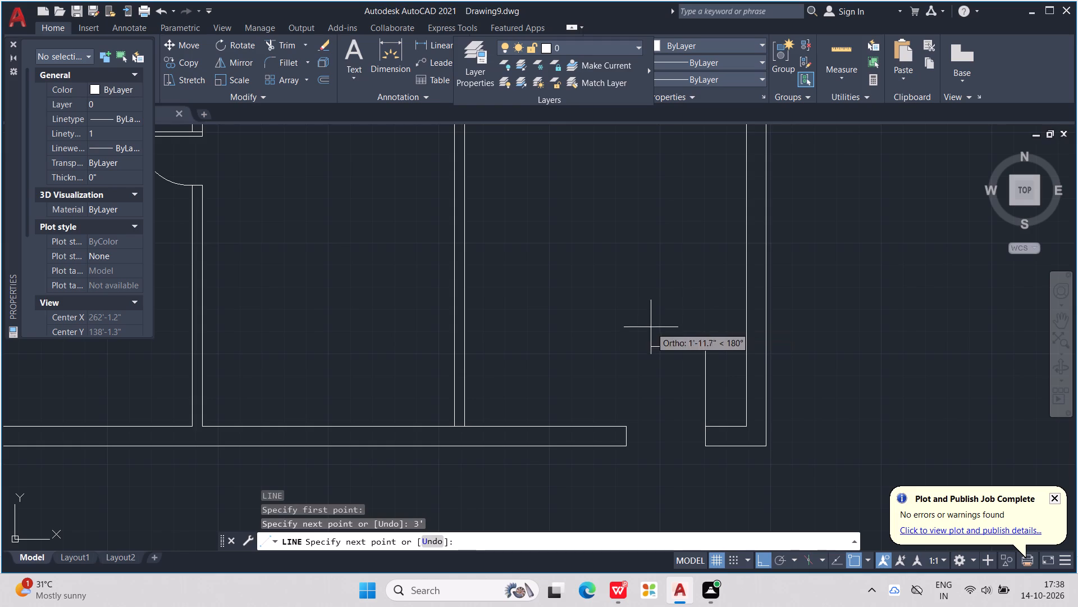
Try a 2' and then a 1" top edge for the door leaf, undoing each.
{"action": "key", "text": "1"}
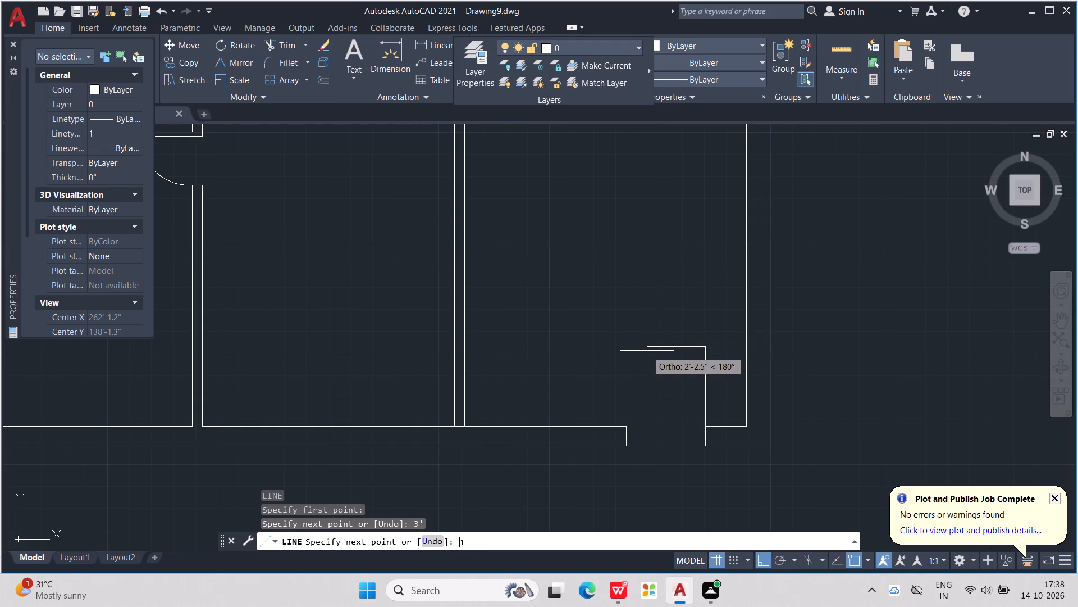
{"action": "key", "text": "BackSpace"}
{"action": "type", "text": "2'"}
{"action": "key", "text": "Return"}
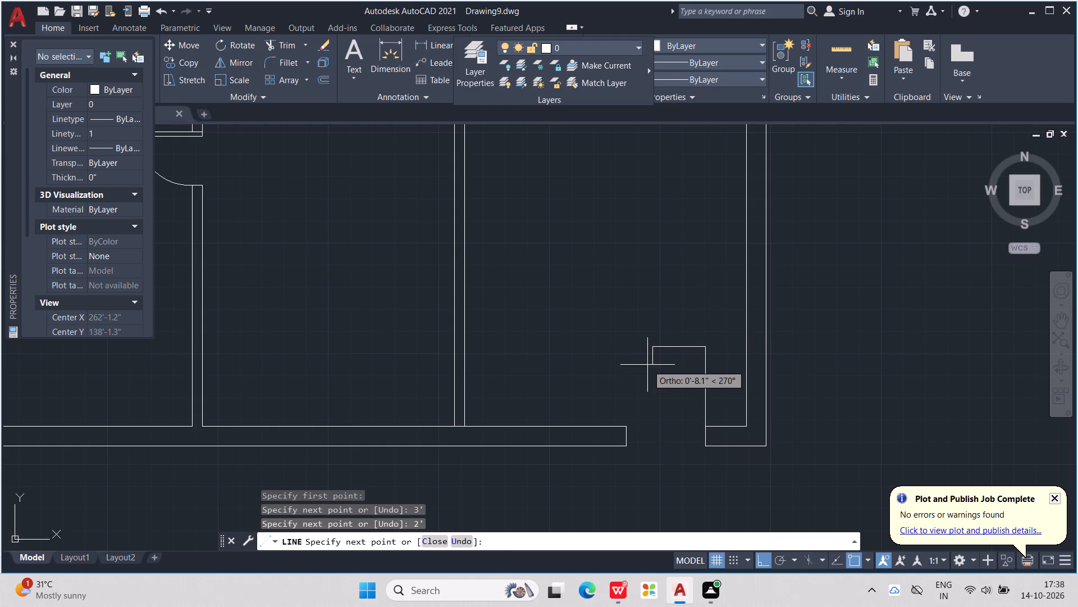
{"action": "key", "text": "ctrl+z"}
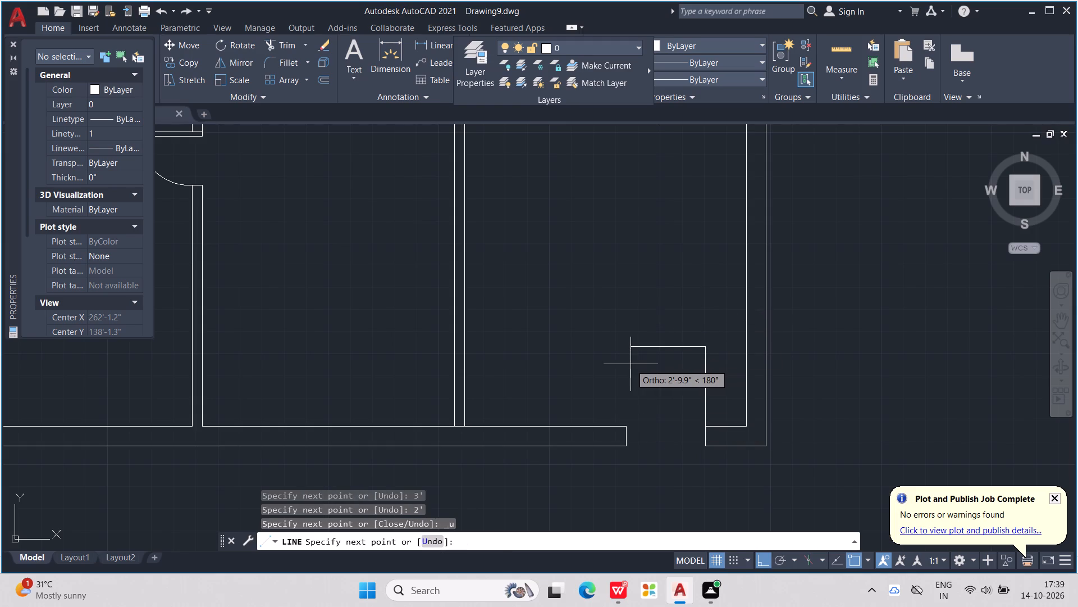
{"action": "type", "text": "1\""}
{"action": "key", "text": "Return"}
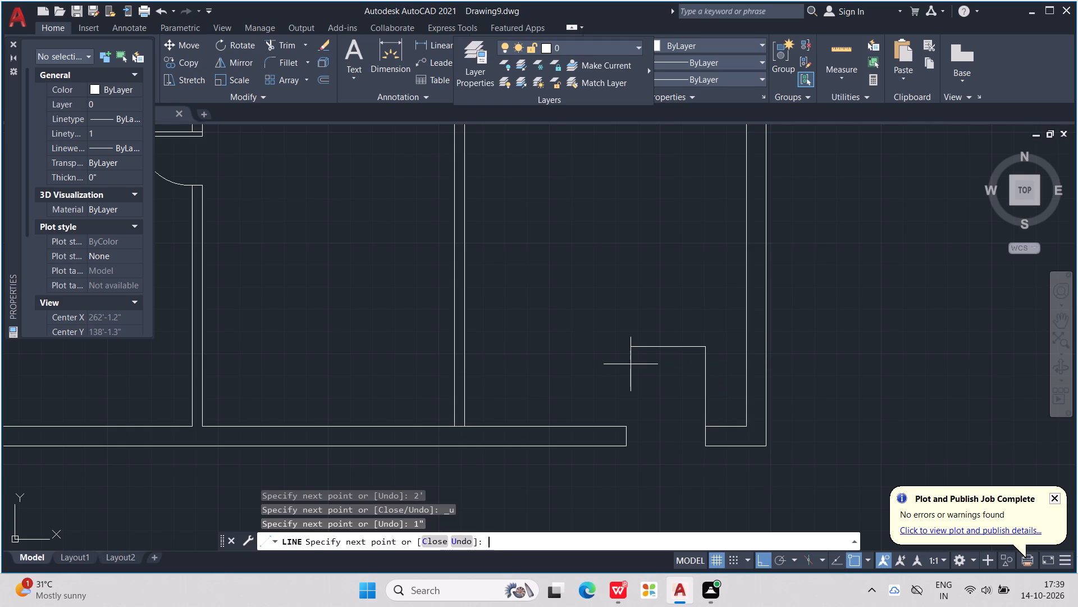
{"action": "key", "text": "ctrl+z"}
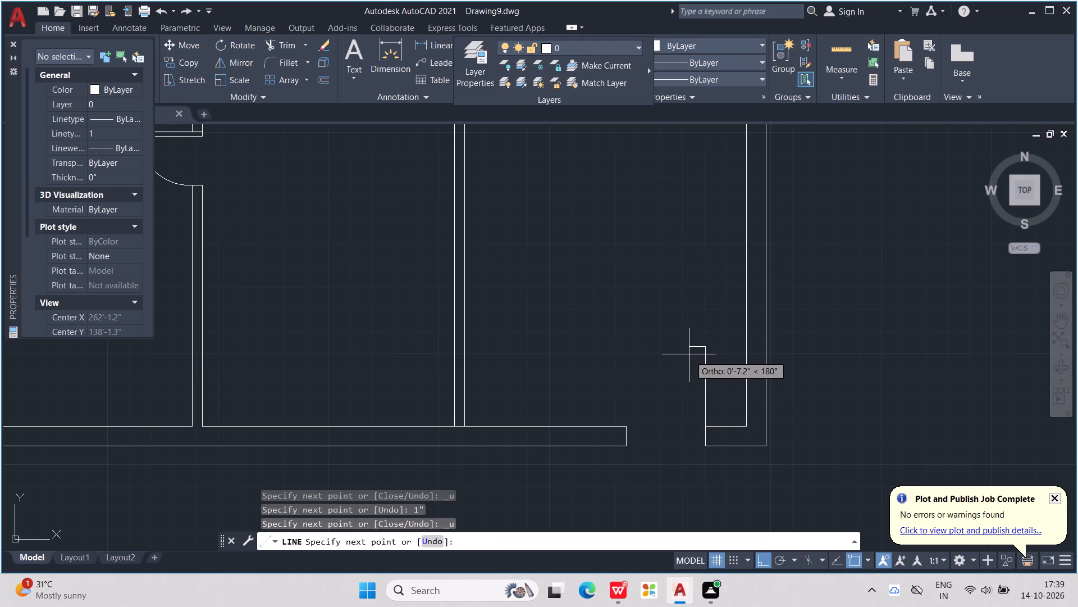
Complete the door leaf with a 2" top edge, a left side down to the outer wall face and a closing bottom line.
{"action": "type", "text": "2\""}
{"action": "key", "text": "Return"}
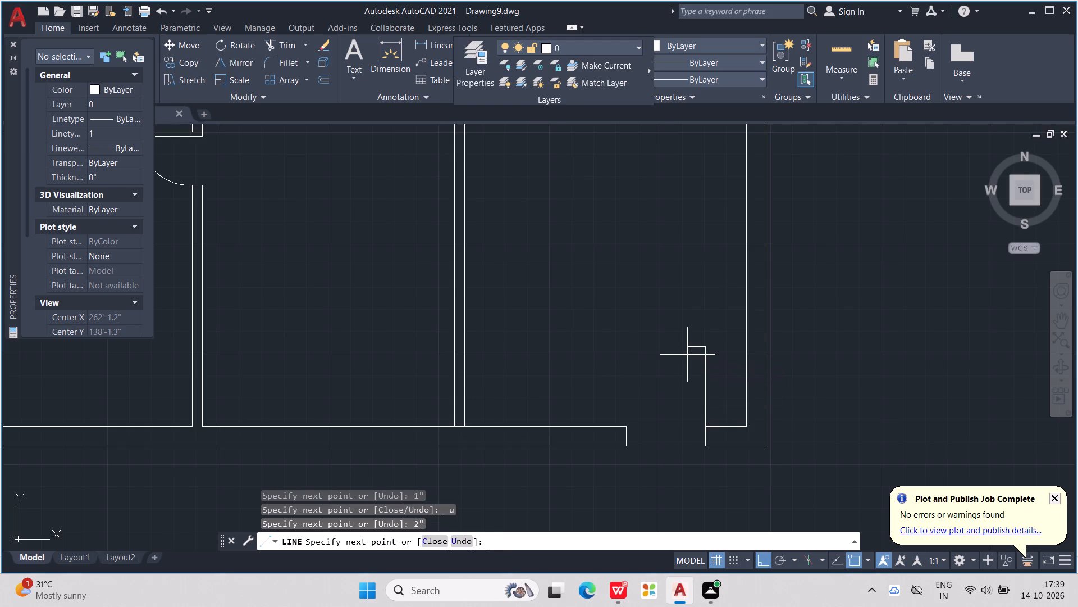
{"action": "scroll", "coordinate": [699, 427], "scroll_direction": "up", "scroll_amount": 2}
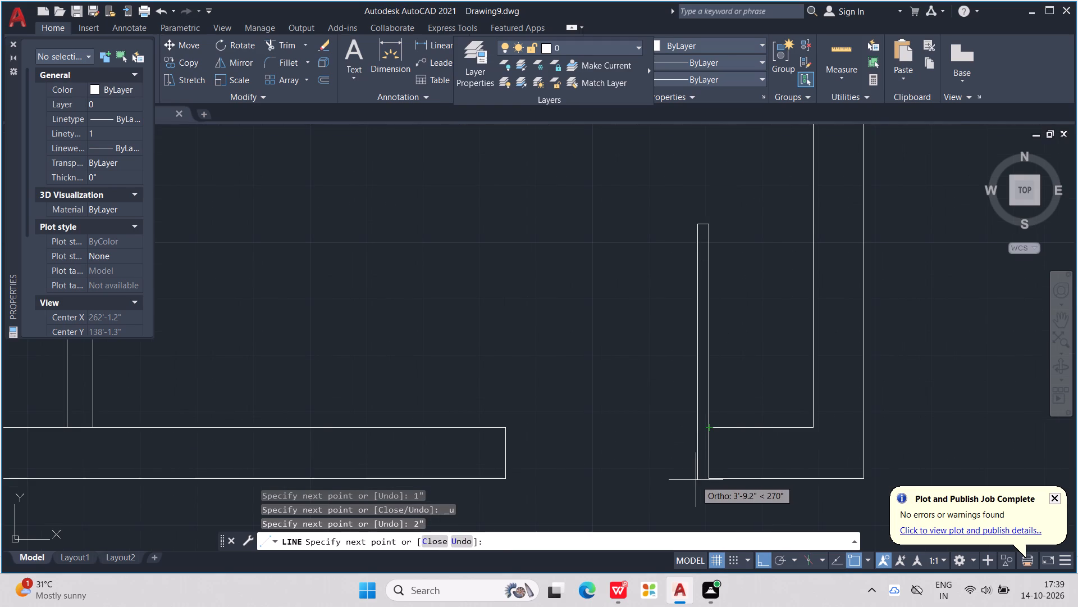
{"action": "scroll", "coordinate": [703, 492], "scroll_direction": "up", "scroll_amount": 1}
{"action": "left_click", "coordinate": [694, 474]}
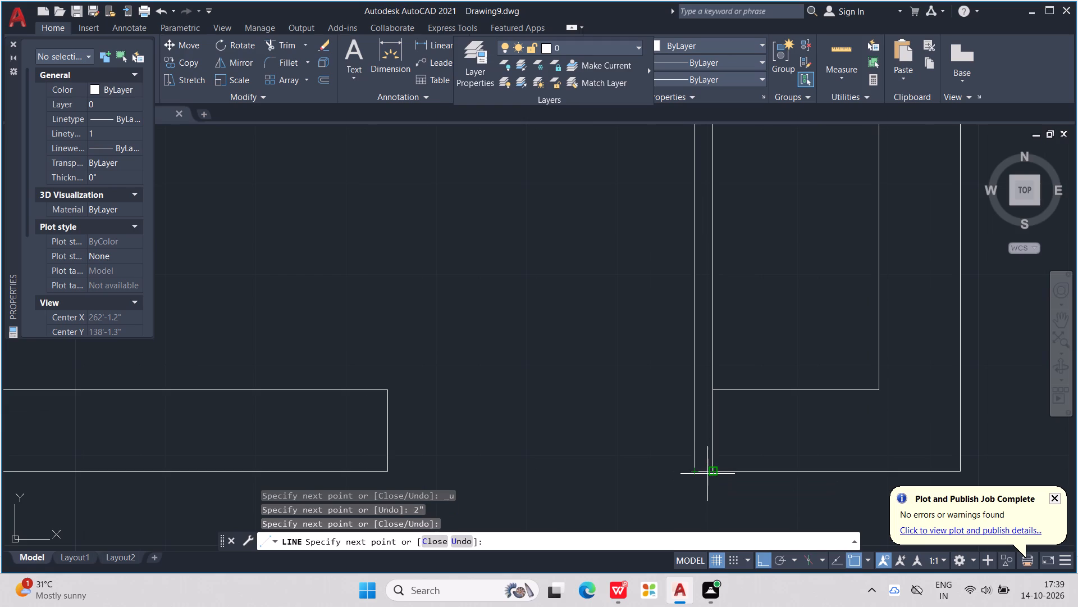
{"action": "left_click", "coordinate": [707, 474]}
{"action": "key", "text": "Escape"}
{"action": "key", "text": "Escape"}
{"action": "scroll", "coordinate": [707, 474], "scroll_direction": "down", "scroll_amount": 1}
{"action": "key", "text": "Escape"}
{"action": "key", "text": "Escape"}
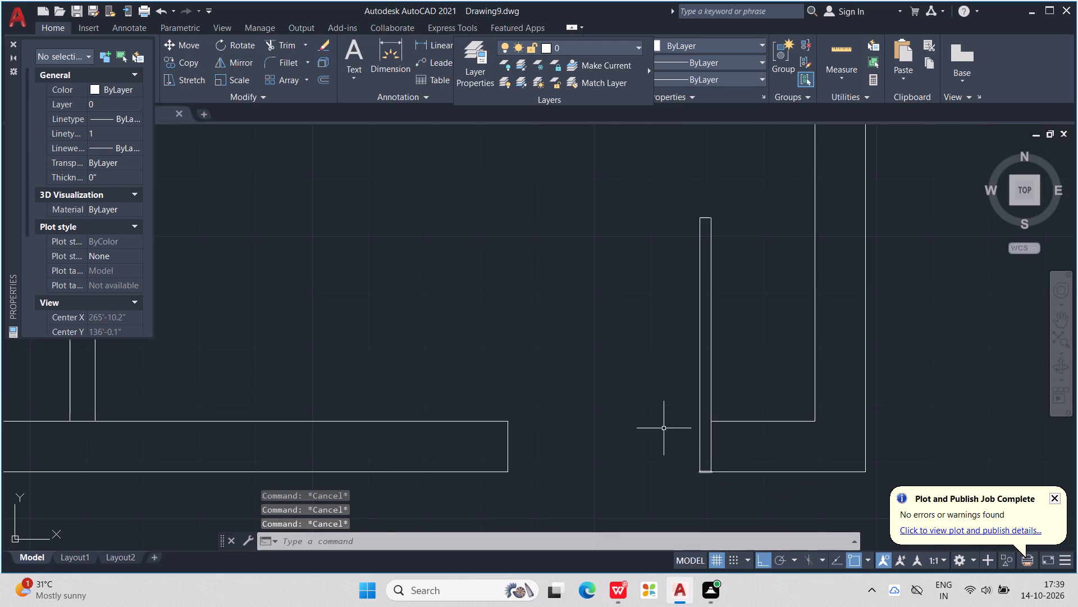
{"action": "key", "text": "Escape"}
Draw the entrance door's swing arc from the top of the leaf to the inner corner of the opening's left jamb.
{"action": "left_click", "coordinate": [11, 38]}
{"action": "left_click", "coordinate": [11, 40]}
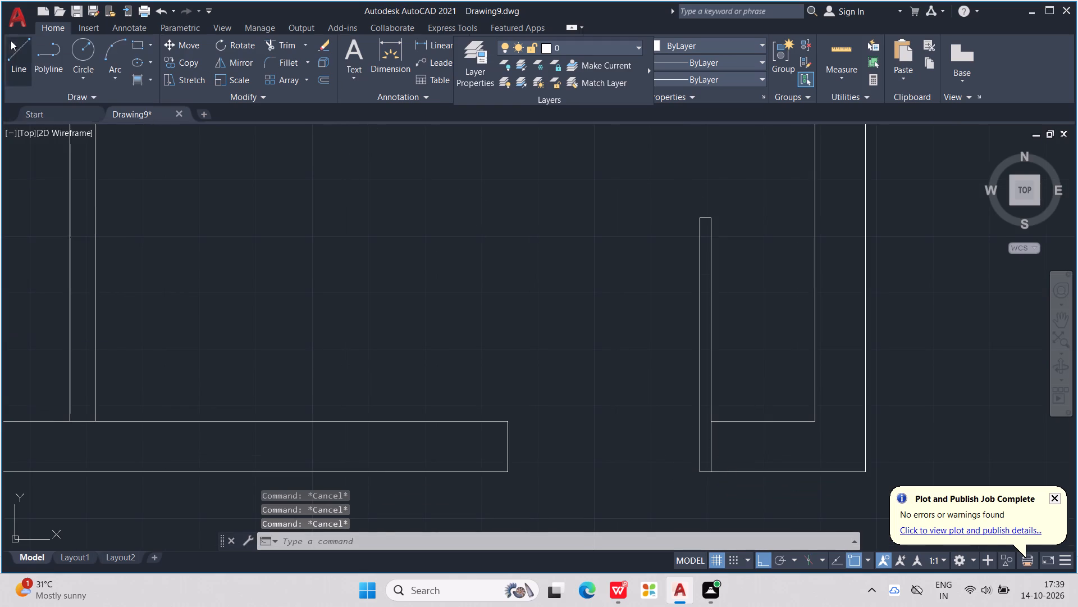
{"action": "left_click", "coordinate": [113, 40]}
{"action": "scroll", "coordinate": [780, 225], "scroll_direction": "up", "scroll_amount": 1}
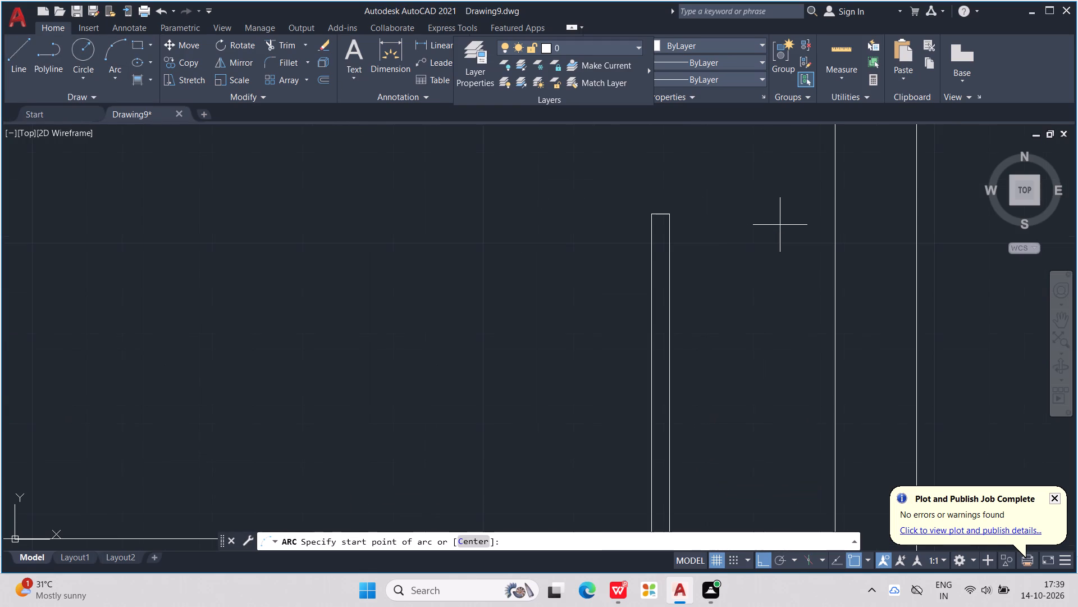
{"action": "left_click", "coordinate": [673, 216]}
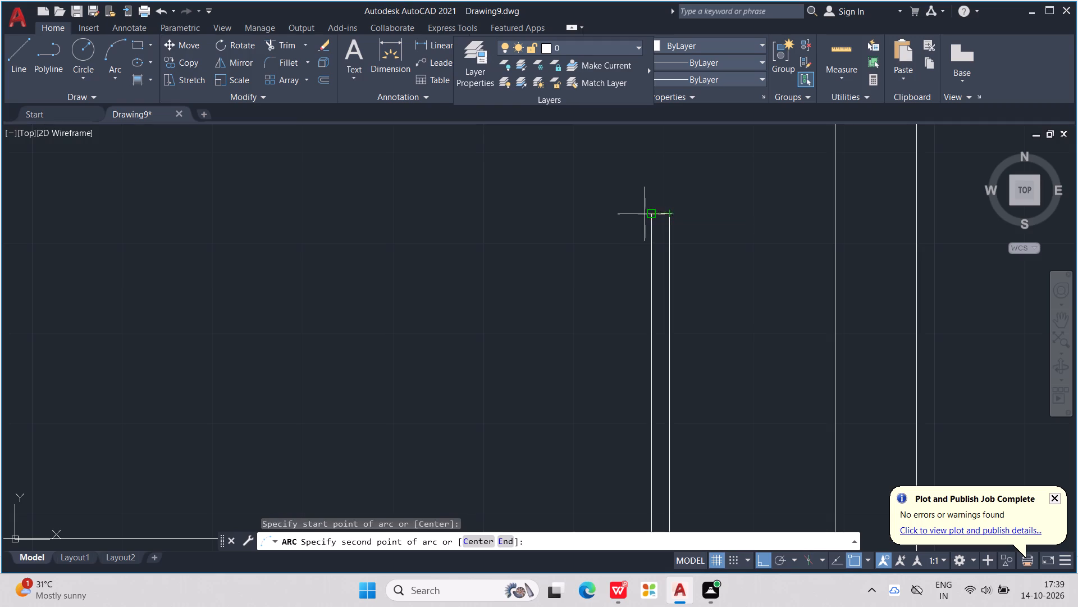
{"action": "left_click", "coordinate": [646, 215]}
{"action": "scroll", "coordinate": [648, 216], "scroll_direction": "down", "scroll_amount": 3}
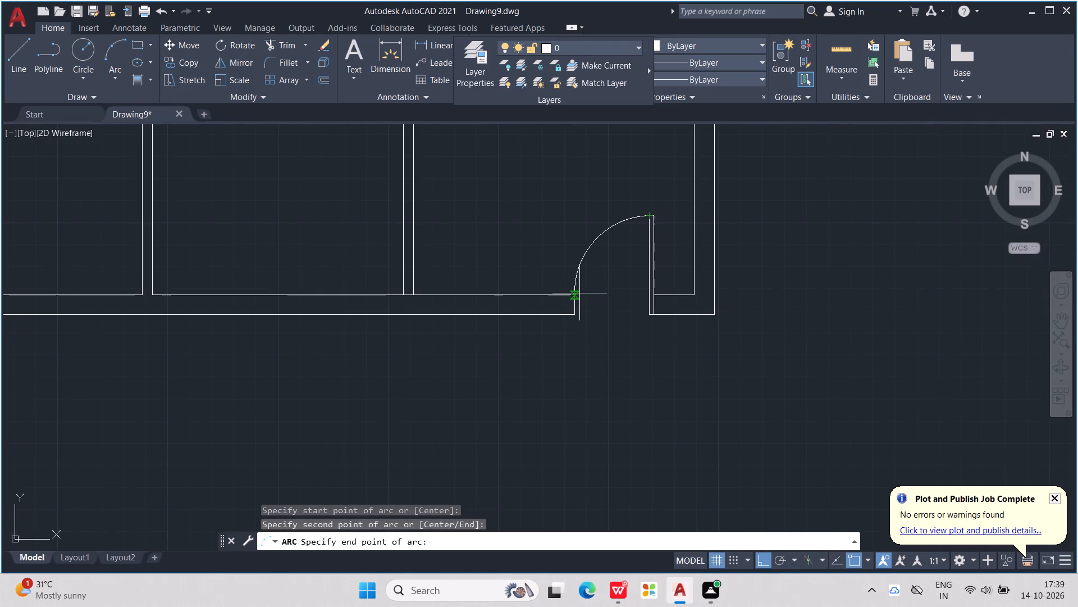
{"action": "left_click", "coordinate": [579, 294]}
Copy the upper-right bedroom's side window into the right outer wall just above the entrance door.
{"action": "scroll", "coordinate": [581, 293], "scroll_direction": "down", "scroll_amount": 3}
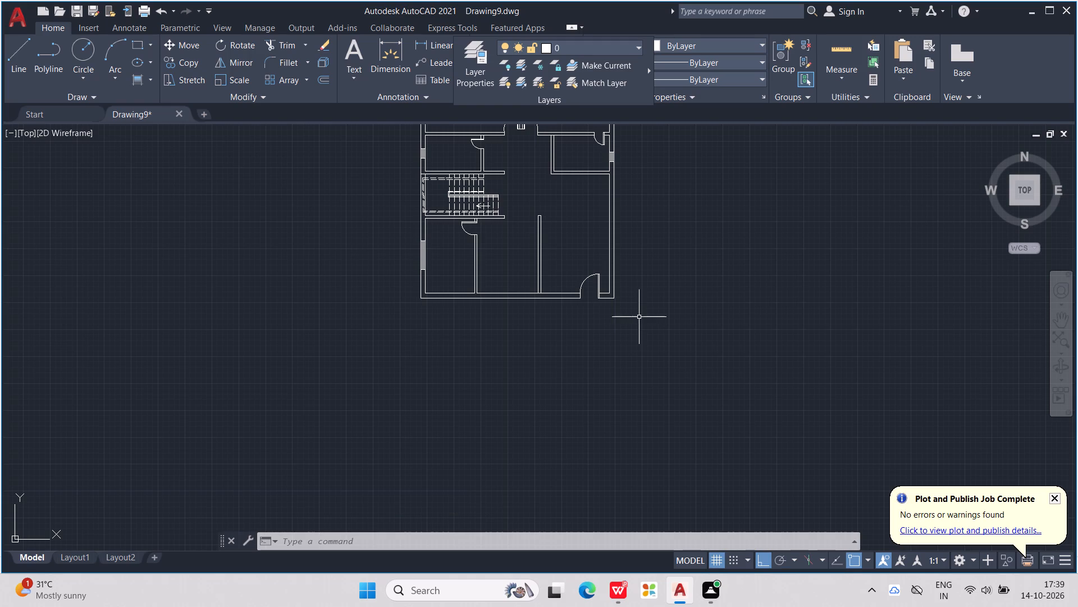
{"action": "middle_click_drag", "start_coordinate": [619, 243], "coordinate": [499, 417]}
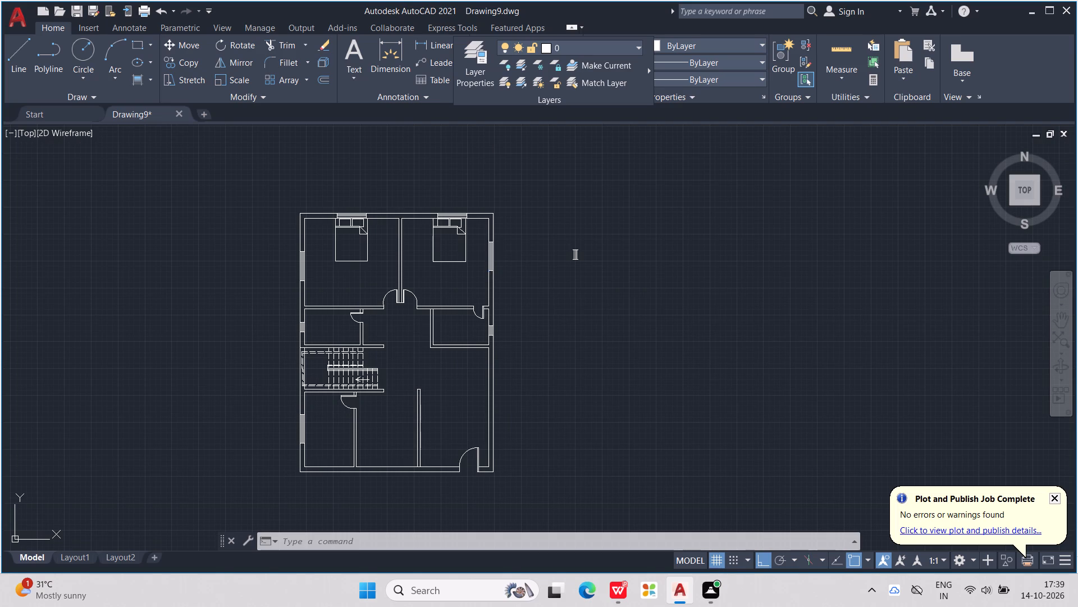
{"action": "left_click", "coordinate": [494, 253]}
{"action": "key", "text": "ctrl+c"}
{"action": "key", "text": "ctrl+v"}
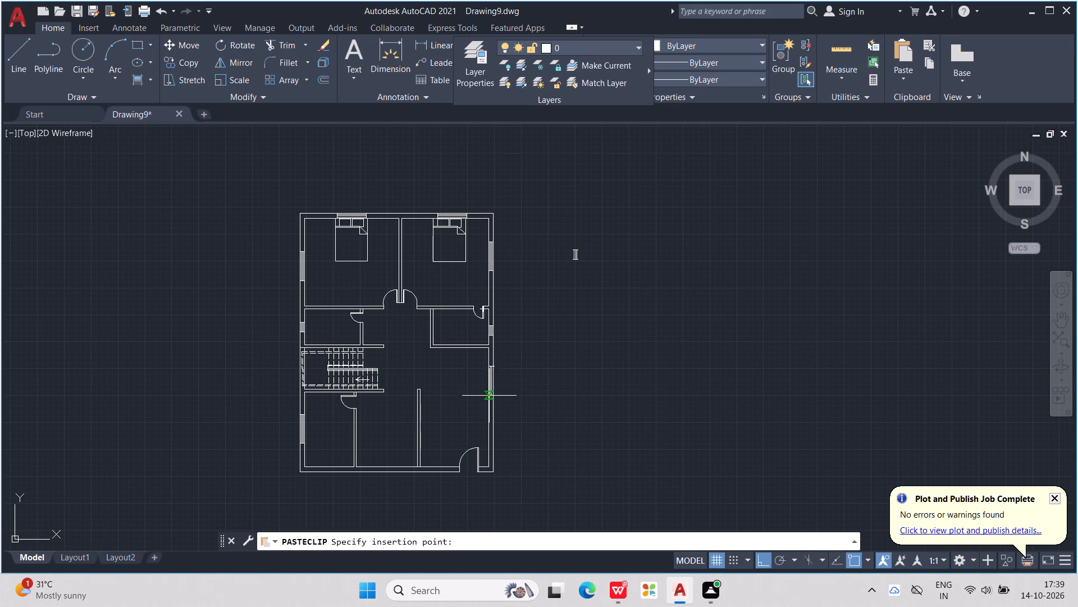
{"action": "scroll", "coordinate": [489, 407], "scroll_direction": "up", "scroll_amount": 2}
{"action": "middle_click_drag", "start_coordinate": [489, 407], "coordinate": [507, 260]}
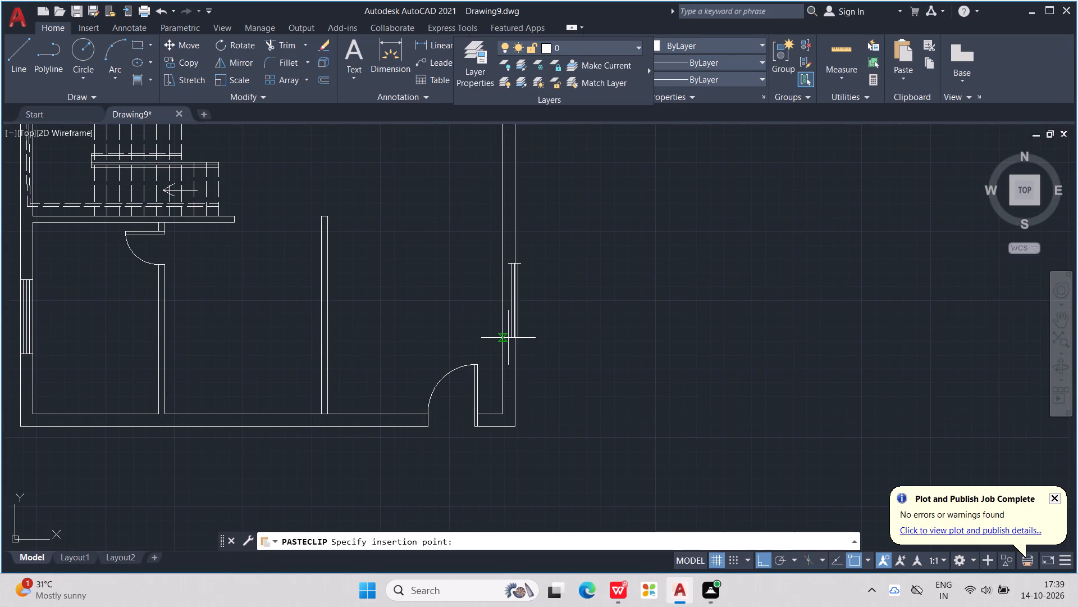
{"action": "left_click", "coordinate": [503, 340]}
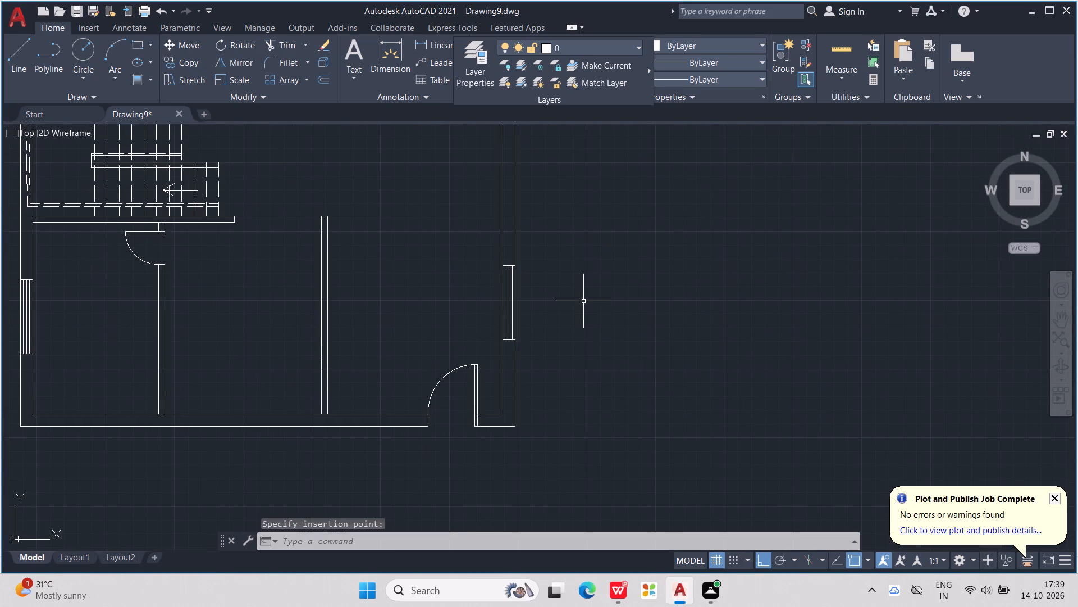
Copy the upper-left bedroom's top-wall window into the bottom outer wall between the two lower partitions.
{"action": "scroll", "coordinate": [583, 280], "scroll_direction": "down", "scroll_amount": 2}
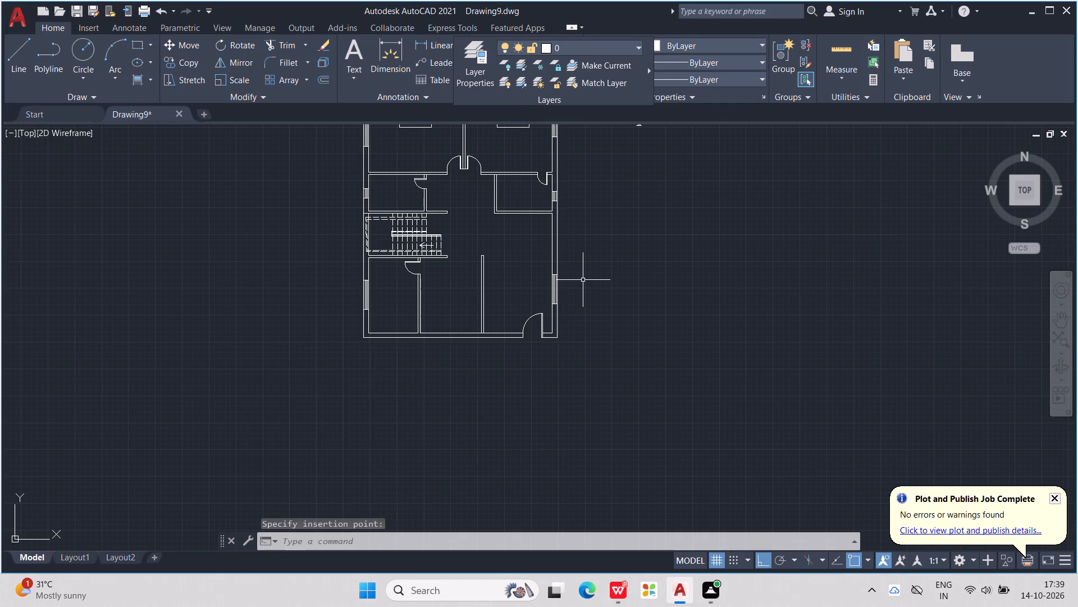
{"action": "scroll", "coordinate": [583, 280], "scroll_direction": "down", "scroll_amount": 3}
{"action": "middle_click_drag", "start_coordinate": [581, 286], "coordinate": [511, 316]}
{"action": "scroll", "coordinate": [508, 316], "scroll_direction": "down", "scroll_amount": 1}
{"action": "scroll", "coordinate": [473, 275], "scroll_direction": "up", "scroll_amount": 3}
{"action": "middle_click_drag", "start_coordinate": [552, 332], "coordinate": [522, 277]}
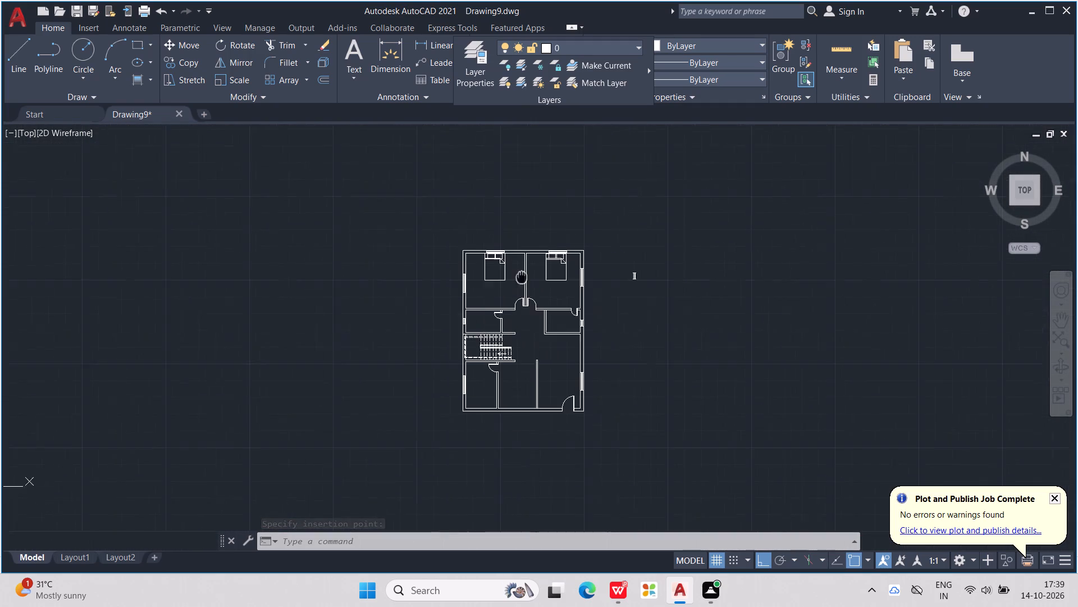
{"action": "middle_click_drag", "start_coordinate": [522, 277], "coordinate": [514, 274]}
{"action": "scroll", "coordinate": [503, 256], "scroll_direction": "up", "scroll_amount": 2}
{"action": "left_click", "coordinate": [468, 229]}
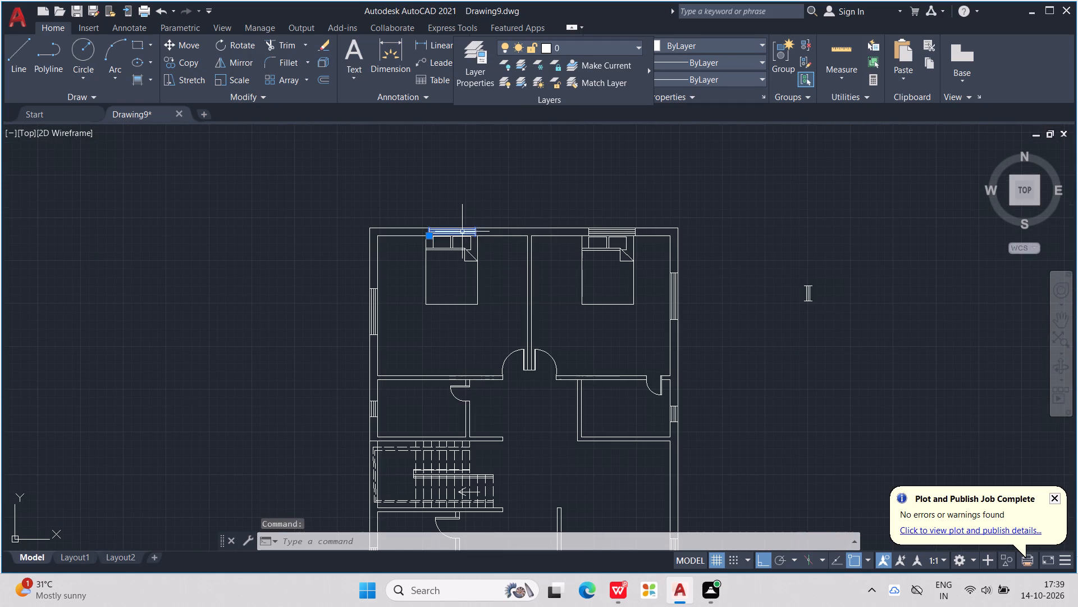
{"action": "key", "text": "ctrl+c"}
{"action": "key", "text": "ctrl+v"}
{"action": "middle_click_drag", "start_coordinate": [473, 350], "coordinate": [456, 86]}
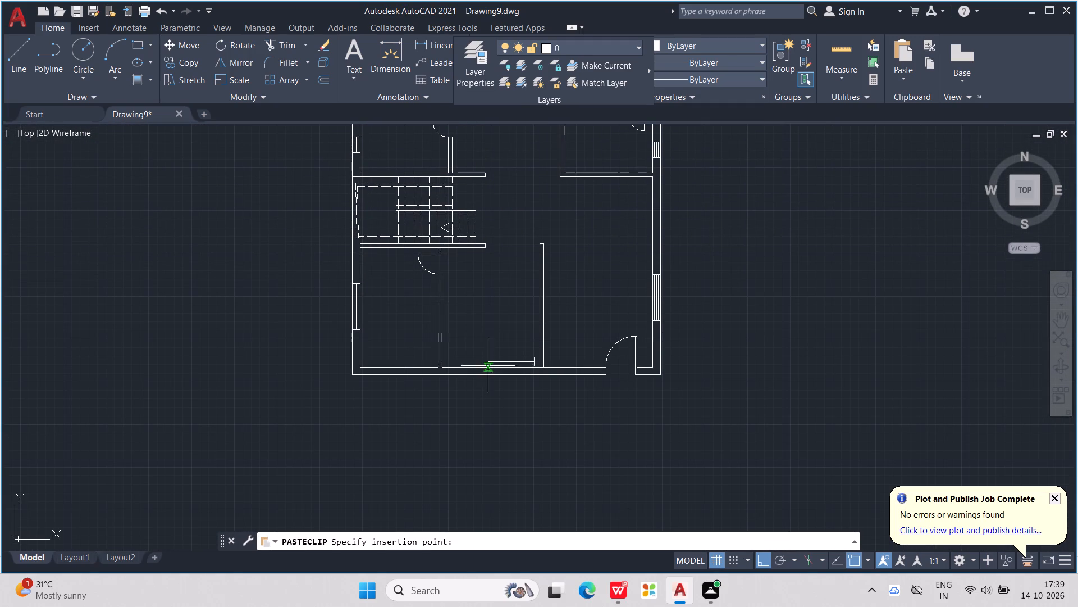
{"action": "left_click", "coordinate": [476, 378]}
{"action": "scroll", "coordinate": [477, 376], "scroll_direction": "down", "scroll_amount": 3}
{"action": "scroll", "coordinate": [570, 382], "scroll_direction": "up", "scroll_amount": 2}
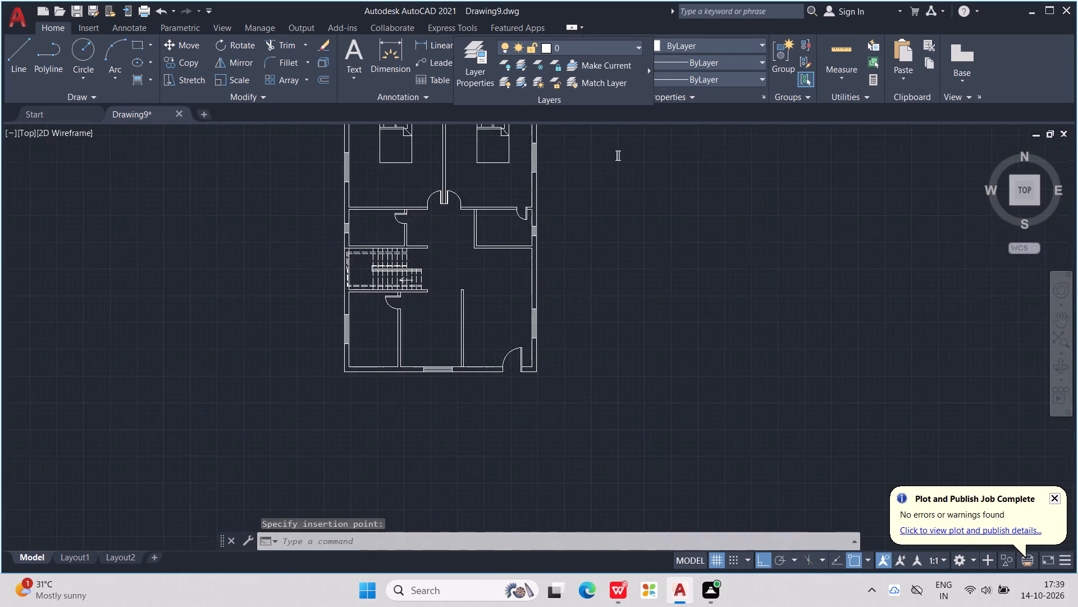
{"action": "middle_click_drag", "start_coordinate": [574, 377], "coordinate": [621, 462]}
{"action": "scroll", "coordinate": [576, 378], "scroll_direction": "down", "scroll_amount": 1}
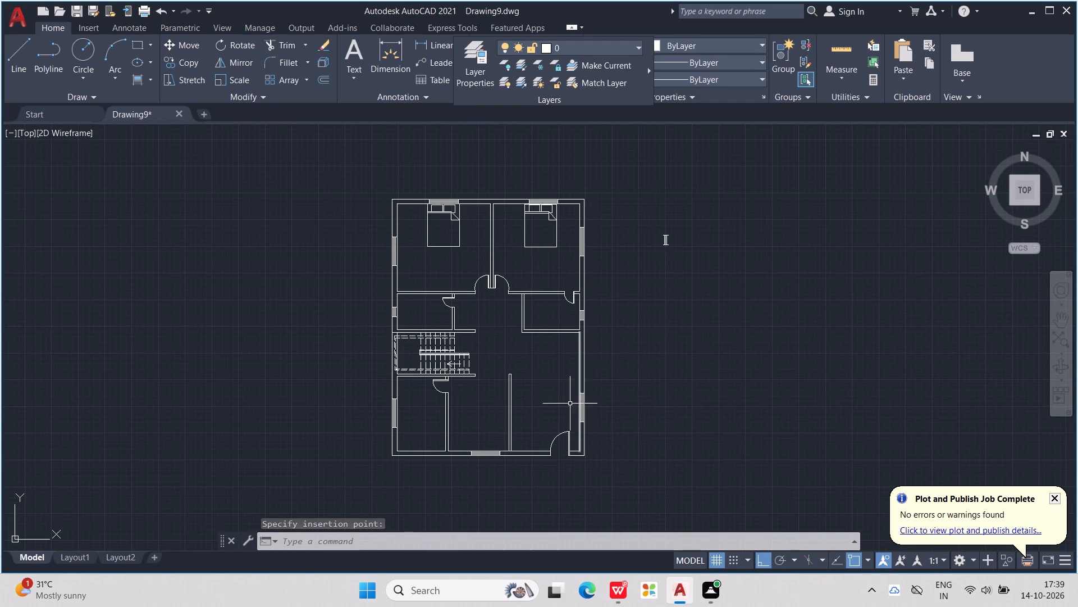
Insert the "Toilet - top" block from DesignCenter's House Designer samples at scale 1 in the empty space outside the plan's right wall.
{"action": "key", "text": "ctrl+2"}
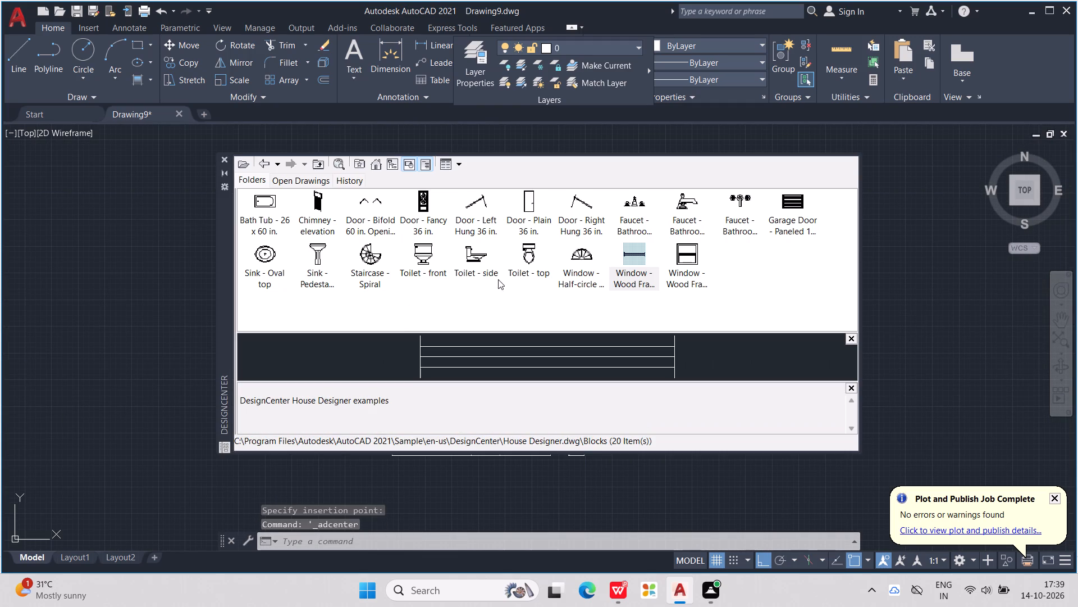
{"action": "triple_click", "coordinate": [523, 250]}
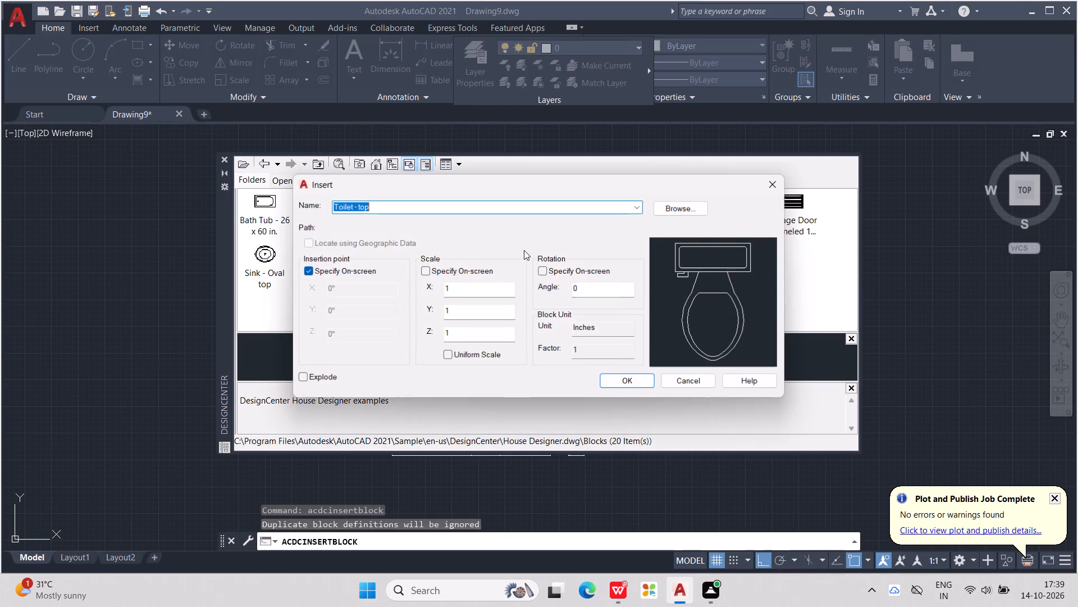
{"action": "left_click", "coordinate": [624, 382]}
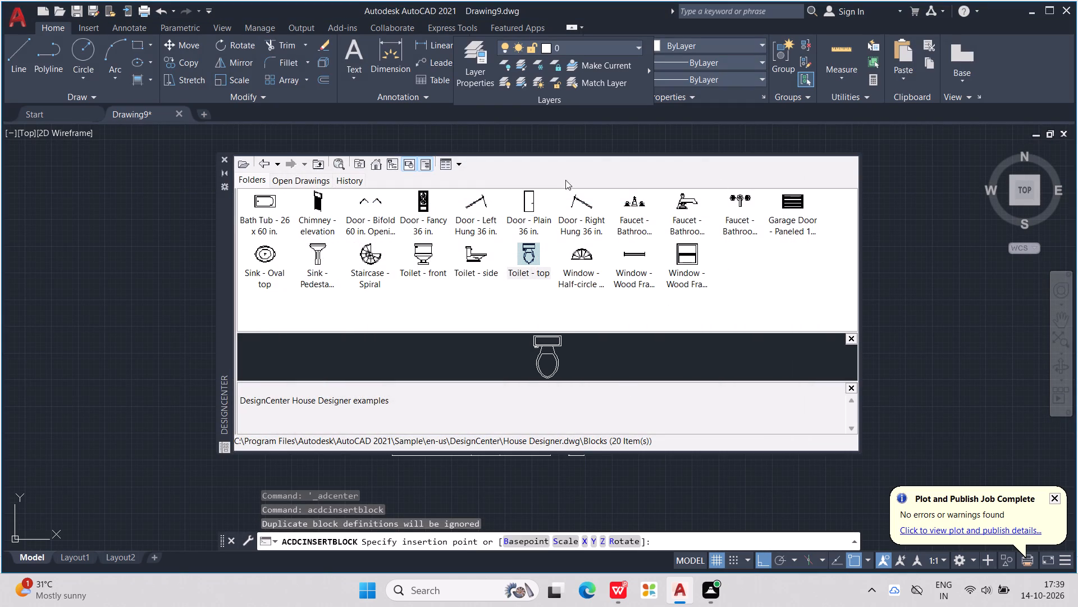
{"action": "left_click", "coordinate": [221, 157]}
{"action": "scroll", "coordinate": [645, 309], "scroll_direction": "up", "scroll_amount": 1}
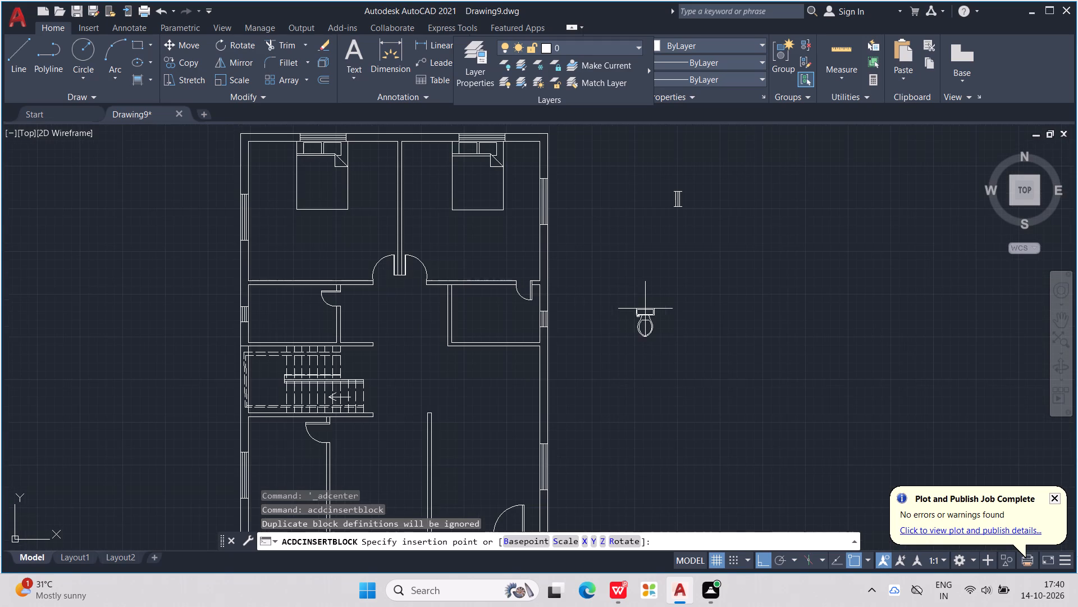
{"action": "left_click", "coordinate": [647, 309]}
Rotate the inserted toilet 90° counterclockwise so its tank is on the left and its bowl points right.
{"action": "left_click_drag", "start_coordinate": [636, 312], "coordinate": [638, 318]}
{"action": "key", "text": "r"}
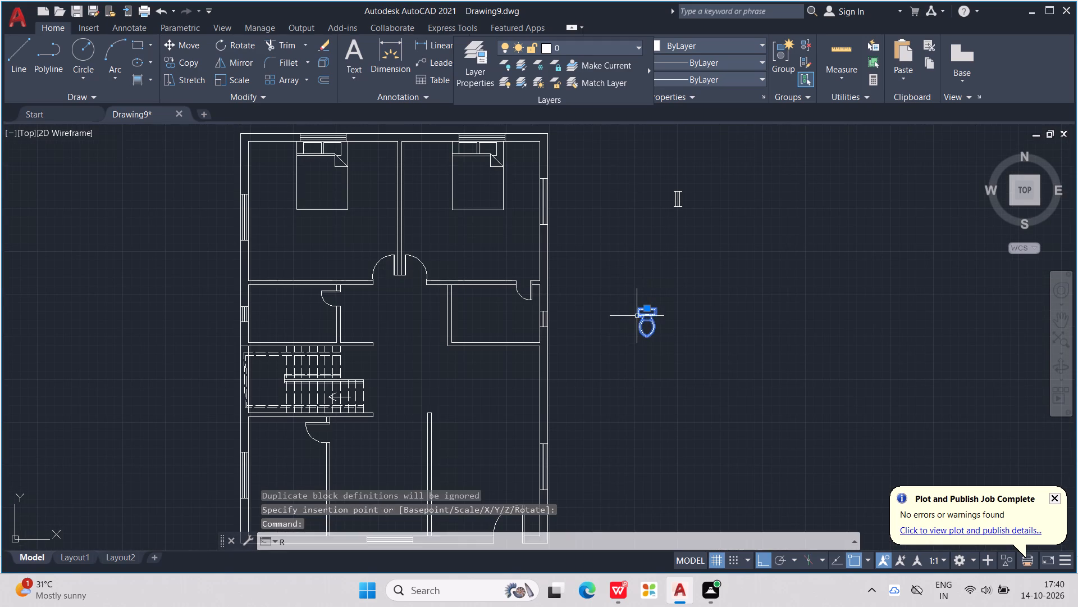
{"action": "key", "text": "o"}
{"action": "key", "text": "Return"}
{"action": "left_click", "coordinate": [639, 309]}
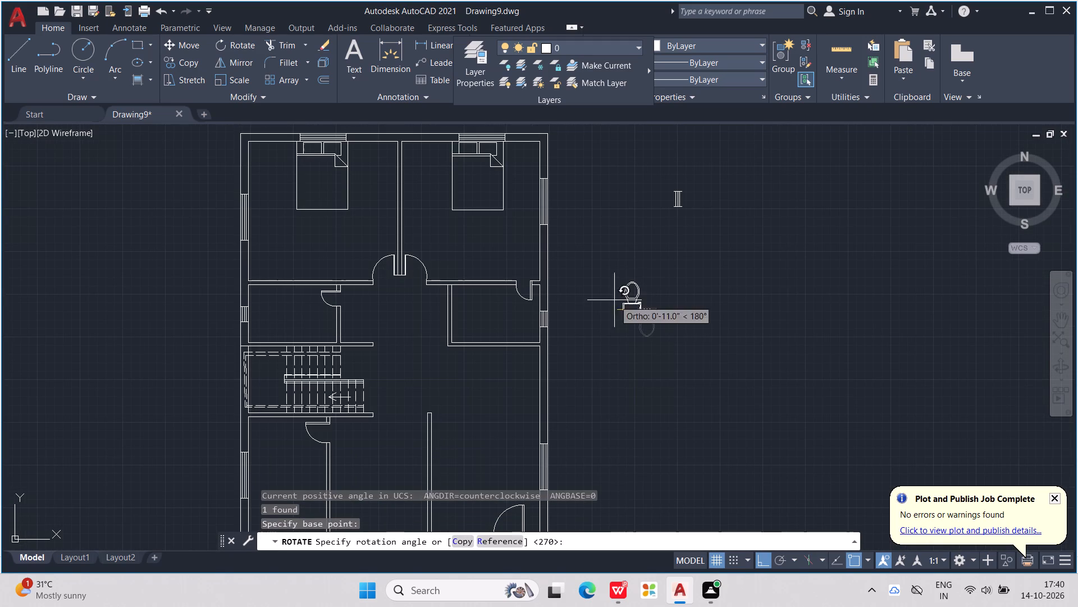
{"action": "left_click", "coordinate": [635, 295]}
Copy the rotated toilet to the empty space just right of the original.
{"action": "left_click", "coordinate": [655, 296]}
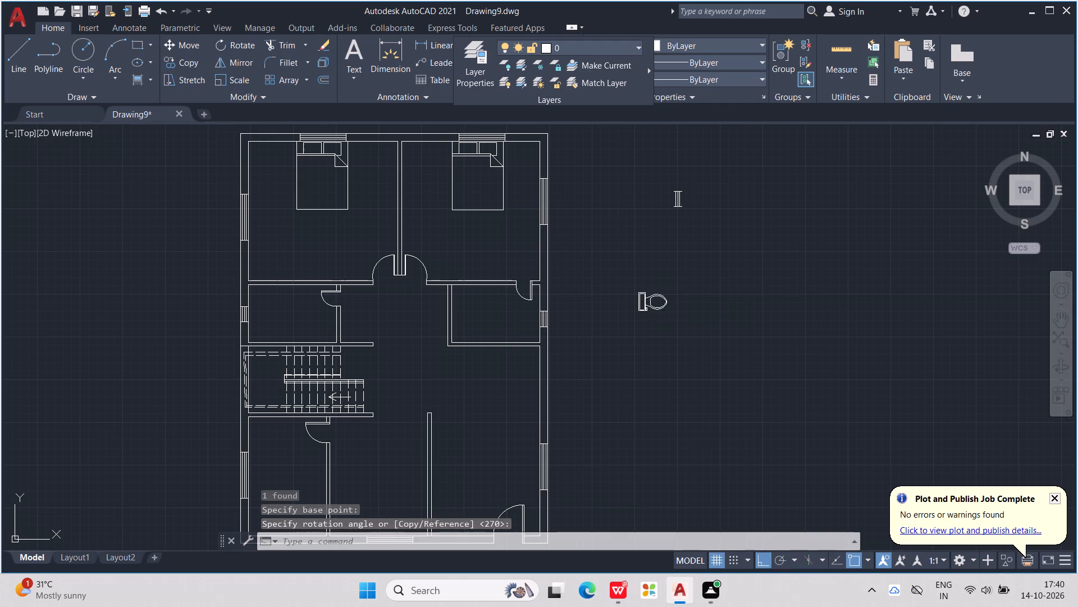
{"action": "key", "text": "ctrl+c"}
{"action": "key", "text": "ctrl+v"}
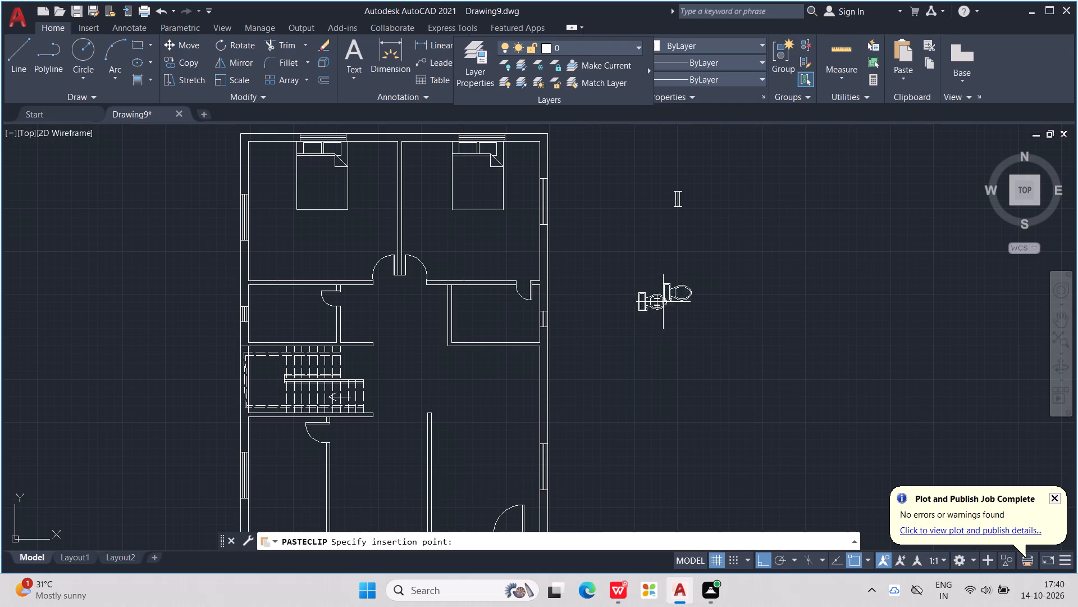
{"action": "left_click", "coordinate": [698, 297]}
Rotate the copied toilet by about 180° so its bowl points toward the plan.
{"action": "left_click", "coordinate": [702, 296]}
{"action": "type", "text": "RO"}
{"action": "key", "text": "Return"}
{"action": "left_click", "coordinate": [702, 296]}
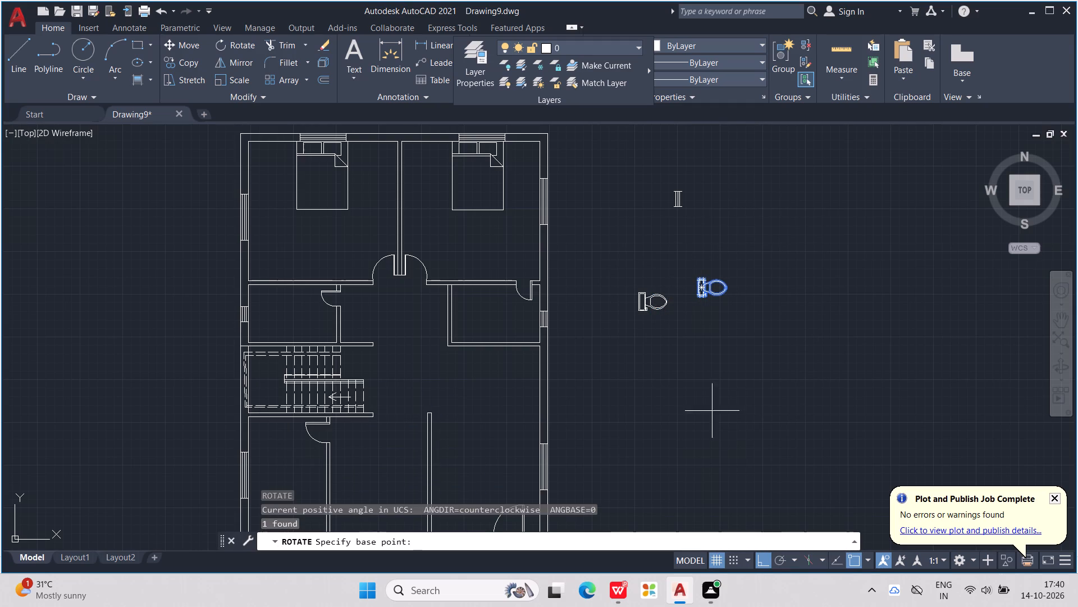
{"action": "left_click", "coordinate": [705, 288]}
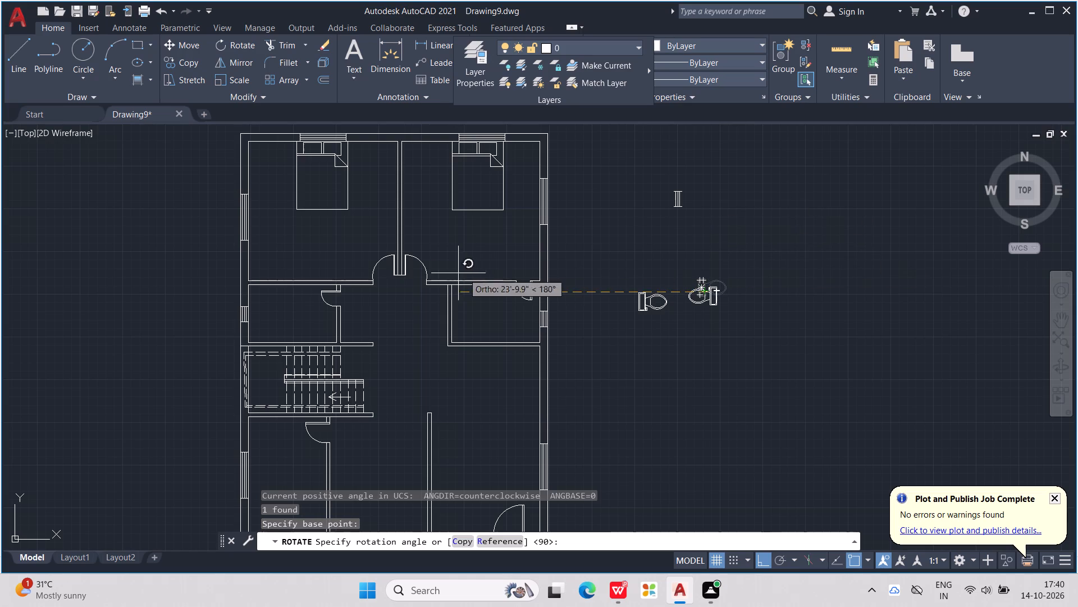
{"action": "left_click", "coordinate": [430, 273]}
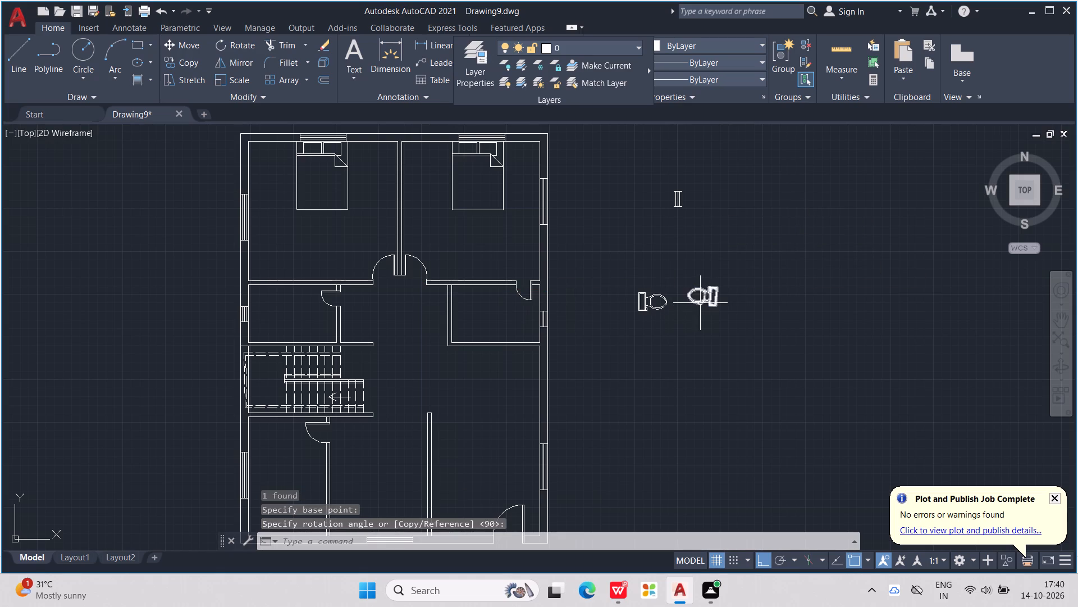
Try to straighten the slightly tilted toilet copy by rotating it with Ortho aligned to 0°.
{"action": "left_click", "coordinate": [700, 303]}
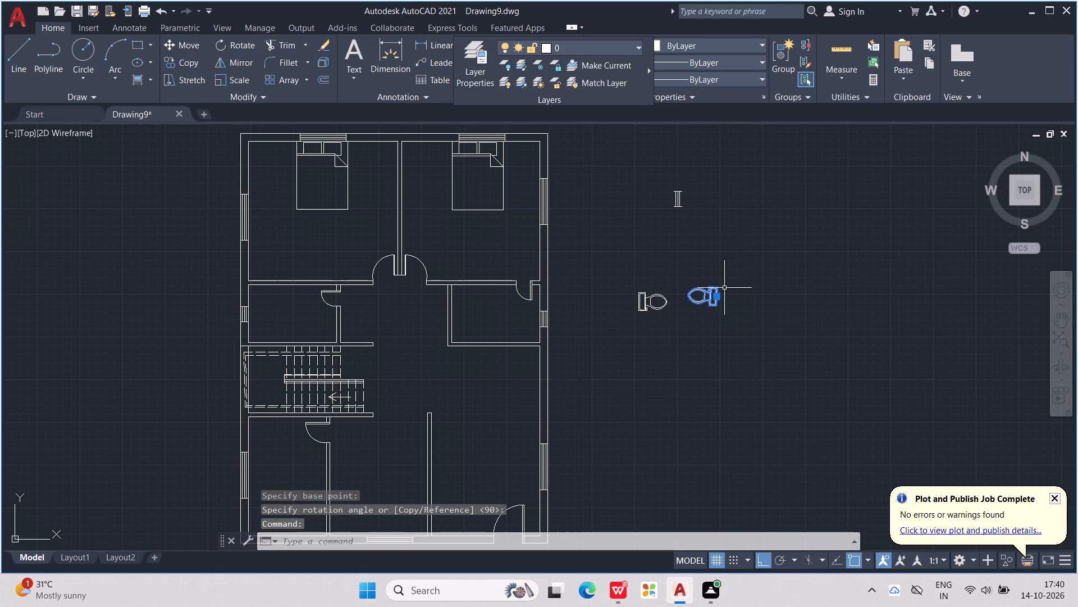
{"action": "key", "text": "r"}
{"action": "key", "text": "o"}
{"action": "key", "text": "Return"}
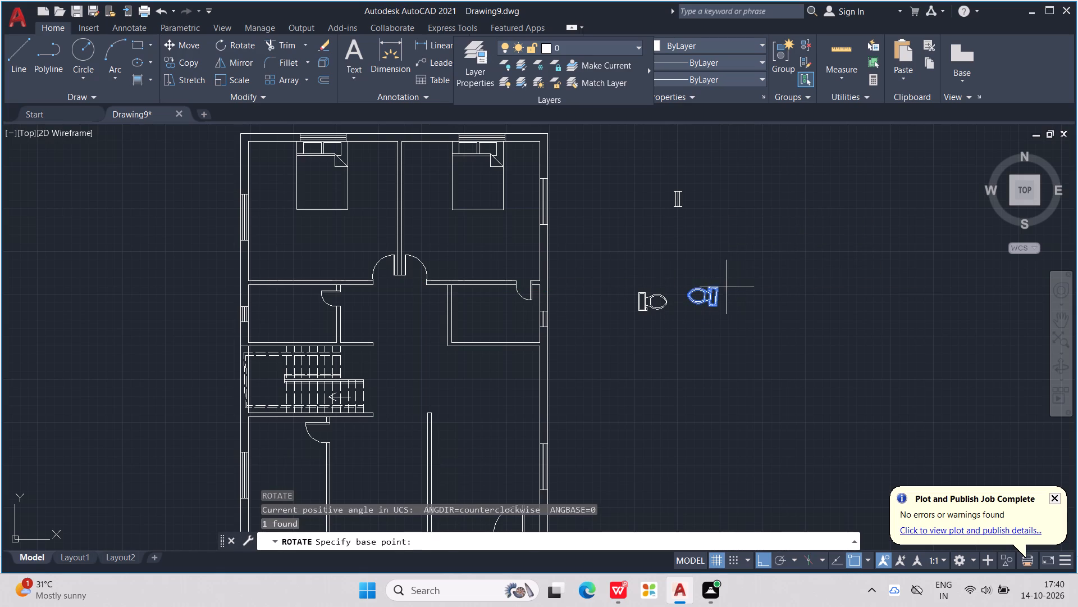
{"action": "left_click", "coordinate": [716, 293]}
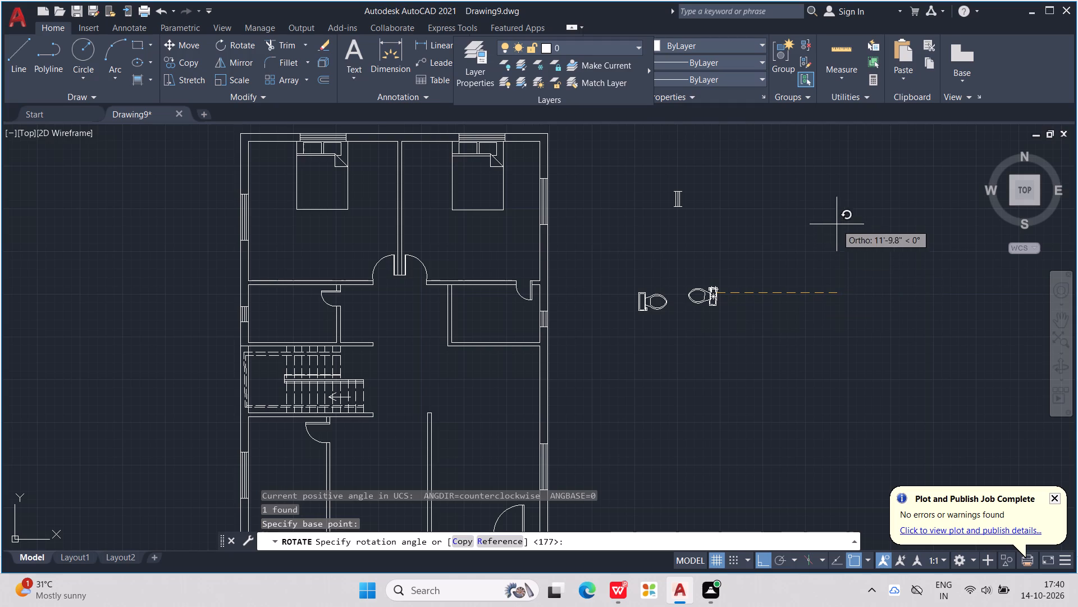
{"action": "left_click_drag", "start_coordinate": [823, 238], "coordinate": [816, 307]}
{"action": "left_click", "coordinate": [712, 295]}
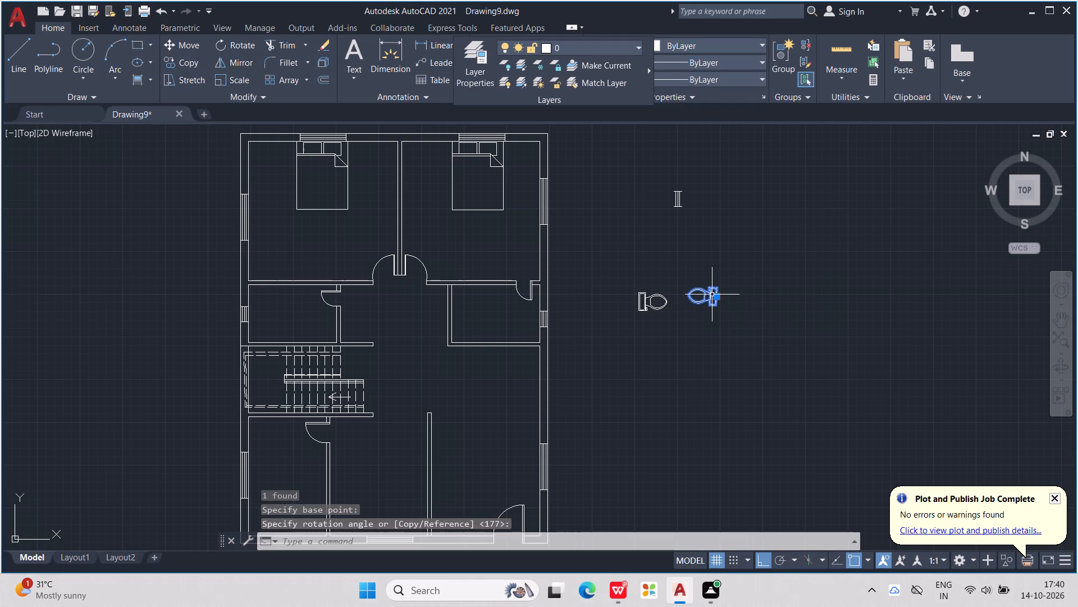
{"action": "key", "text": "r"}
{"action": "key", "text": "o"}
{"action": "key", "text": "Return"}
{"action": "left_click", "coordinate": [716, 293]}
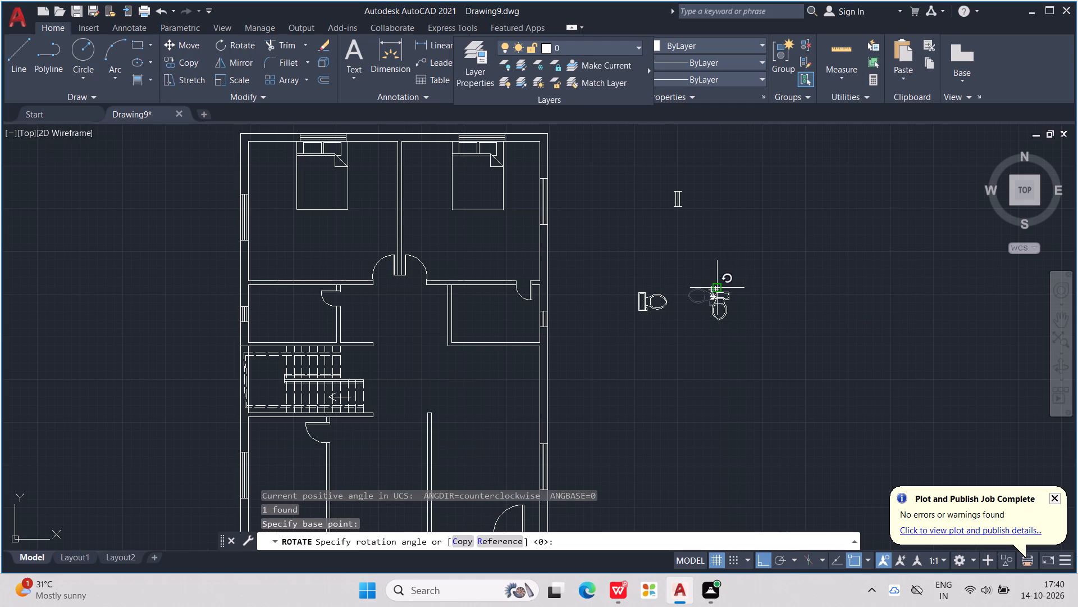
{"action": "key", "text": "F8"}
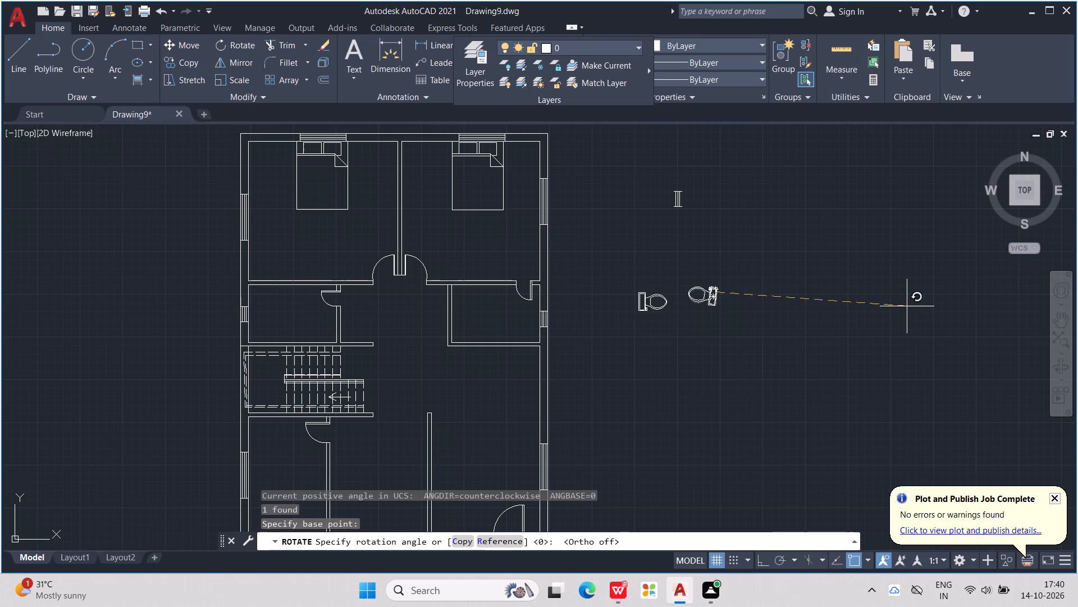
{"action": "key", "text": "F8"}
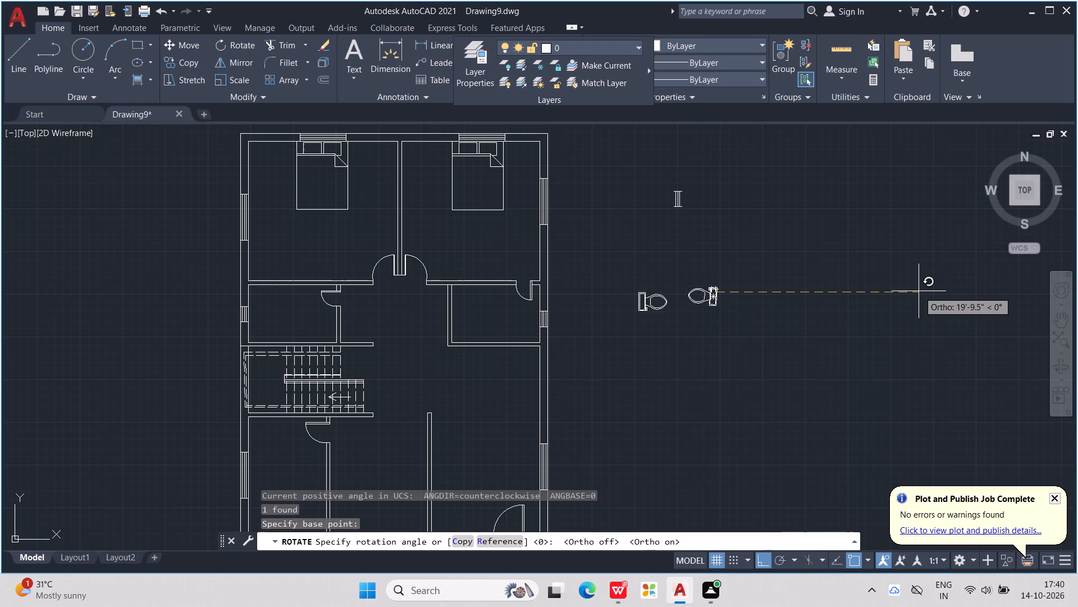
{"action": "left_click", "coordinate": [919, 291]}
Move the original toilet against the left outer wall's inner face in the small room above the staircase.
{"action": "scroll", "coordinate": [914, 294], "scroll_direction": "down", "scroll_amount": 1}
{"action": "scroll", "coordinate": [782, 338], "scroll_direction": "up", "scroll_amount": 3}
{"action": "middle_click_drag", "start_coordinate": [788, 278], "coordinate": [777, 281]}
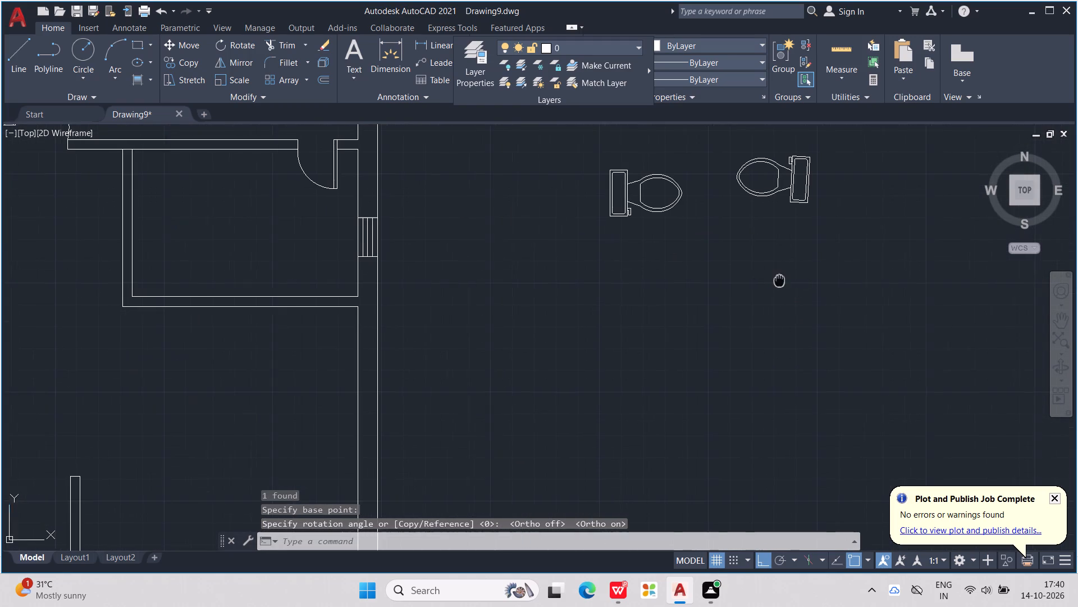
{"action": "middle_click_drag", "start_coordinate": [777, 281], "coordinate": [764, 287]}
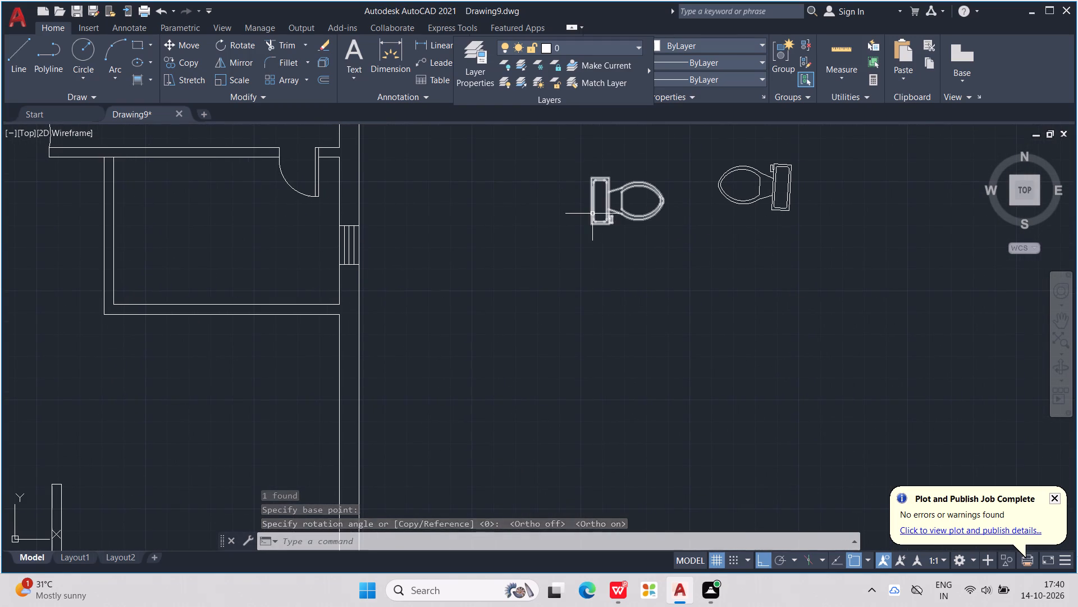
{"action": "left_click", "coordinate": [592, 214]}
{"action": "middle_click_drag", "start_coordinate": [592, 214], "coordinate": [646, 225]}
{"action": "scroll", "coordinate": [592, 214], "scroll_direction": "down", "scroll_amount": 1}
{"action": "left_click_drag", "start_coordinate": [647, 218], "coordinate": [172, 251]}
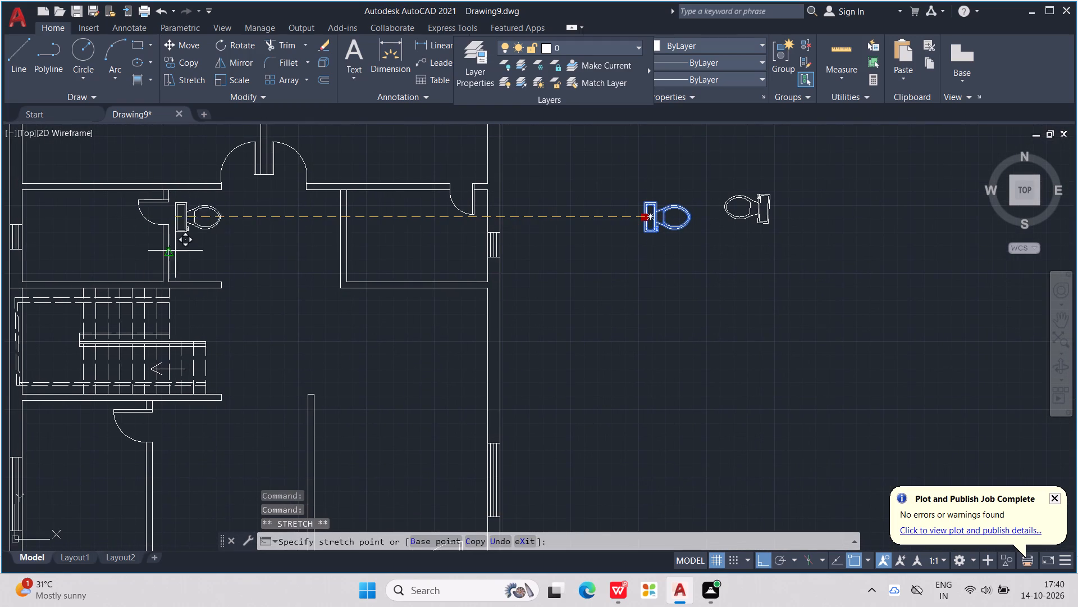
{"action": "left_click_drag", "start_coordinate": [172, 251], "coordinate": [27, 268]}
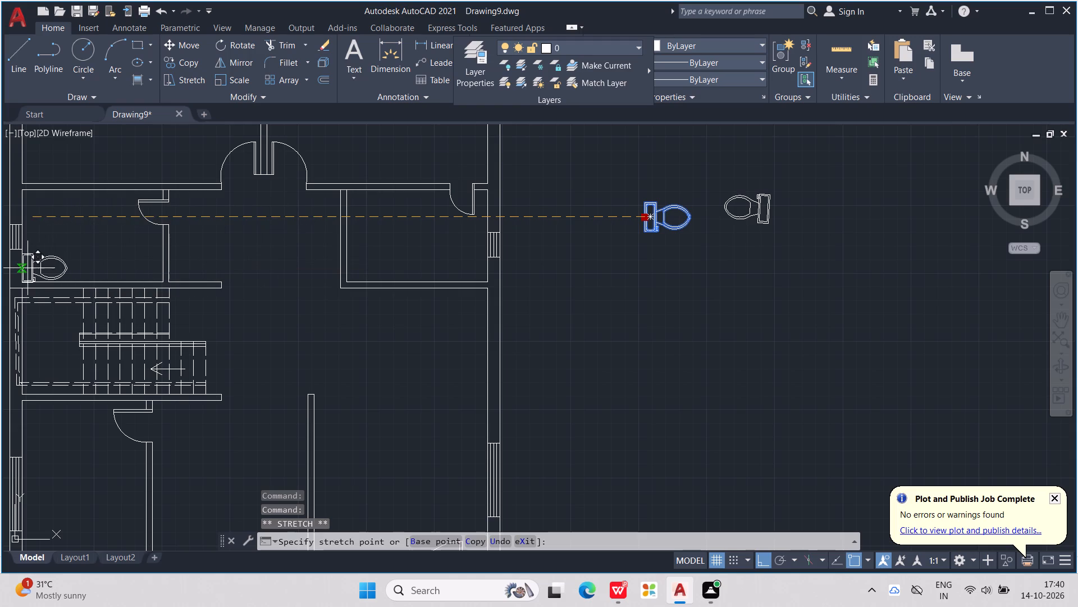
{"action": "left_click_drag", "start_coordinate": [27, 268], "coordinate": [24, 269]}
{"action": "left_click", "coordinate": [24, 269]}
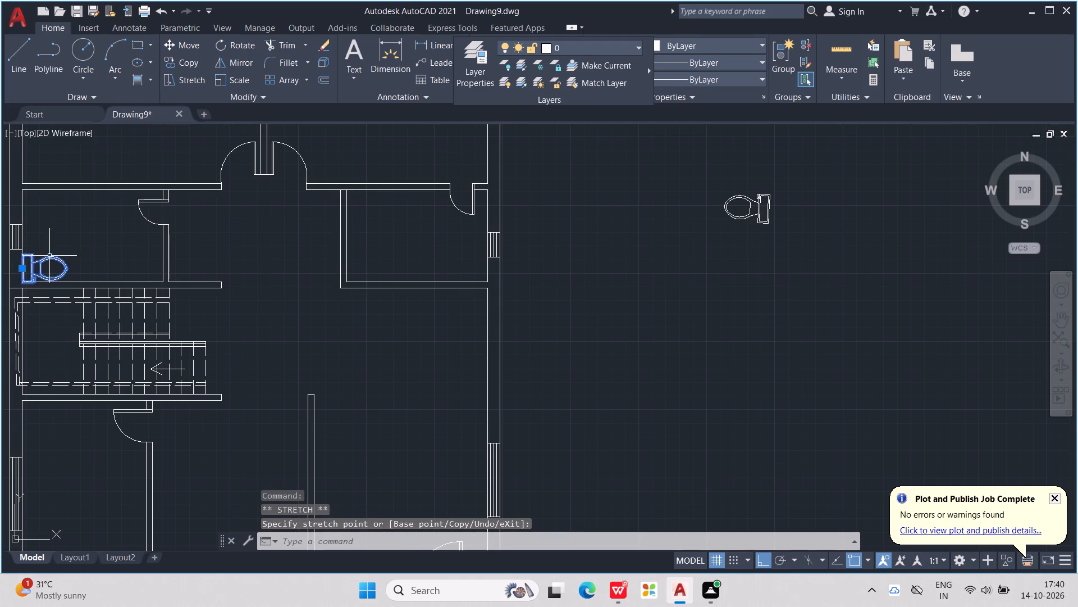
Shift the toilet up along the left outer wall so that its tank sits in front of the small window.
{"action": "middle_click_drag", "start_coordinate": [44, 260], "coordinate": [255, 261]}
{"action": "scroll", "coordinate": [258, 280], "scroll_direction": "up", "scroll_amount": 2}
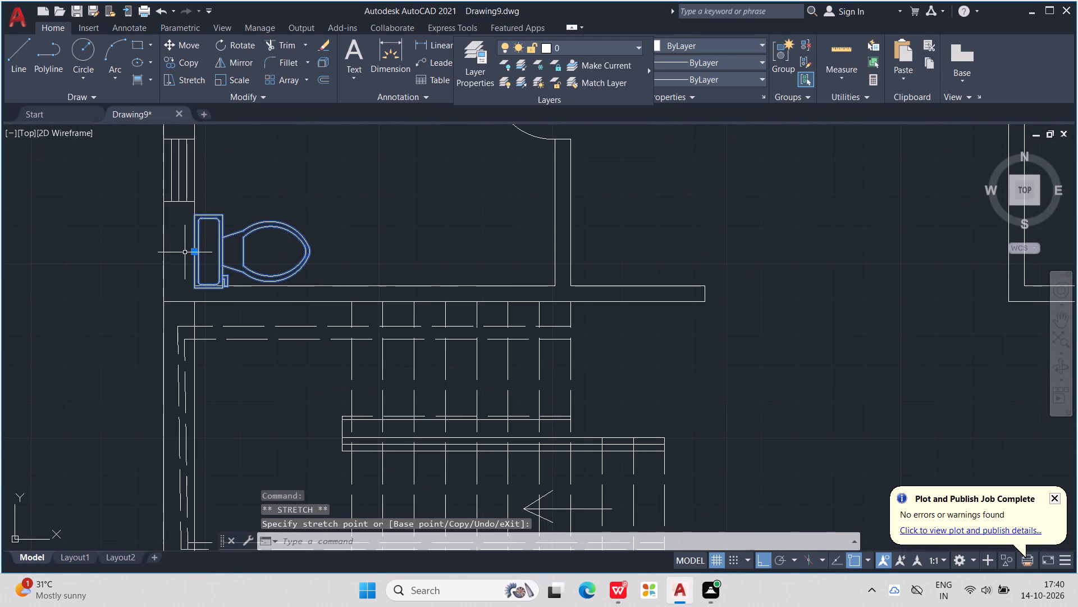
{"action": "left_click_drag", "start_coordinate": [192, 252], "coordinate": [199, 175]}
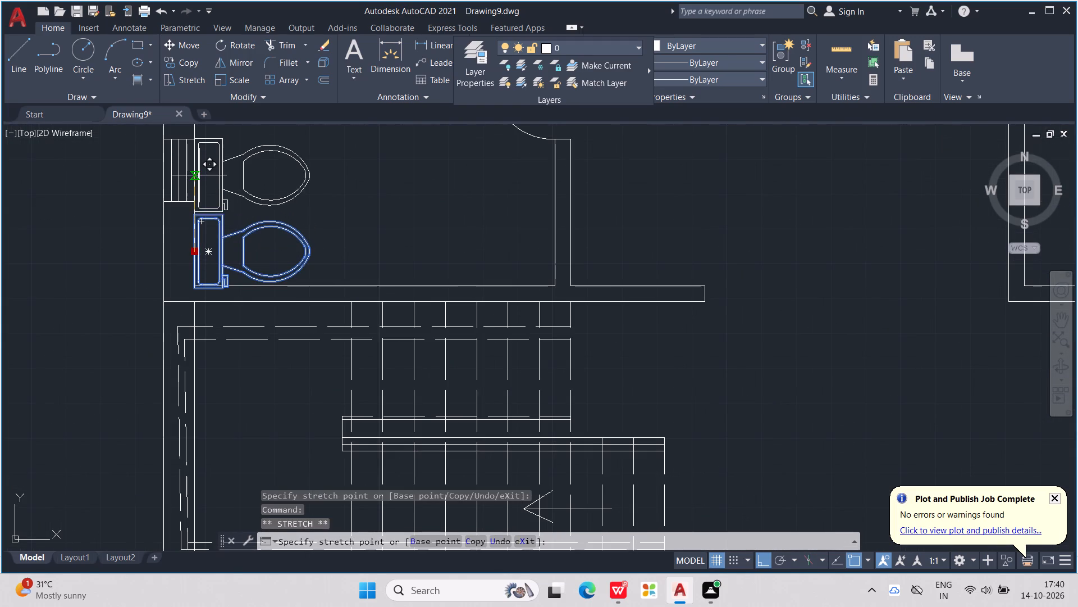
{"action": "left_click", "coordinate": [199, 175]}
{"action": "scroll", "coordinate": [199, 175], "scroll_direction": "down", "scroll_amount": 2}
{"action": "key", "text": "Escape"}
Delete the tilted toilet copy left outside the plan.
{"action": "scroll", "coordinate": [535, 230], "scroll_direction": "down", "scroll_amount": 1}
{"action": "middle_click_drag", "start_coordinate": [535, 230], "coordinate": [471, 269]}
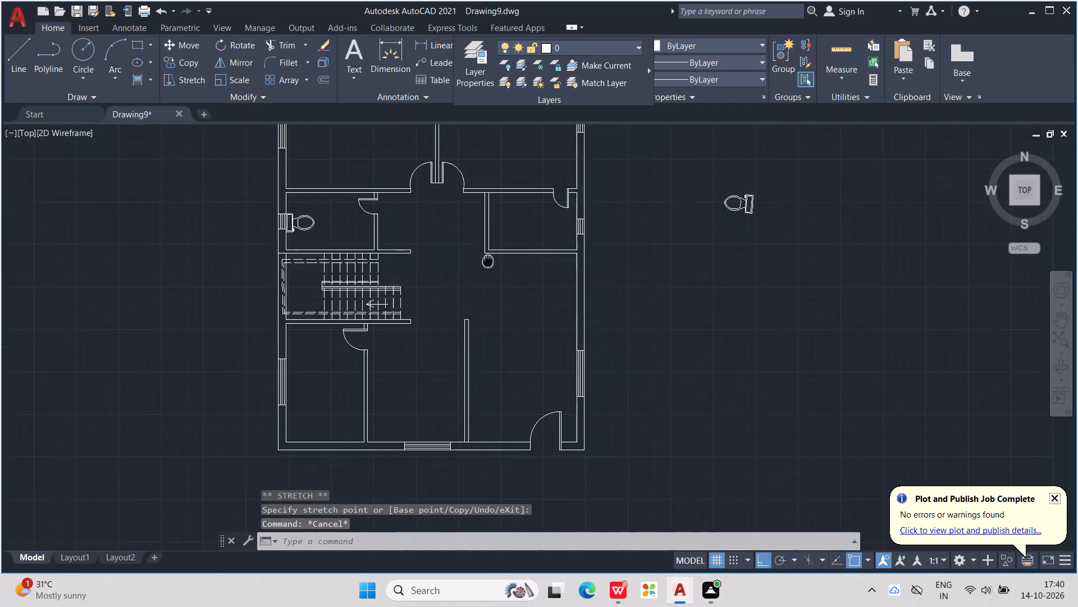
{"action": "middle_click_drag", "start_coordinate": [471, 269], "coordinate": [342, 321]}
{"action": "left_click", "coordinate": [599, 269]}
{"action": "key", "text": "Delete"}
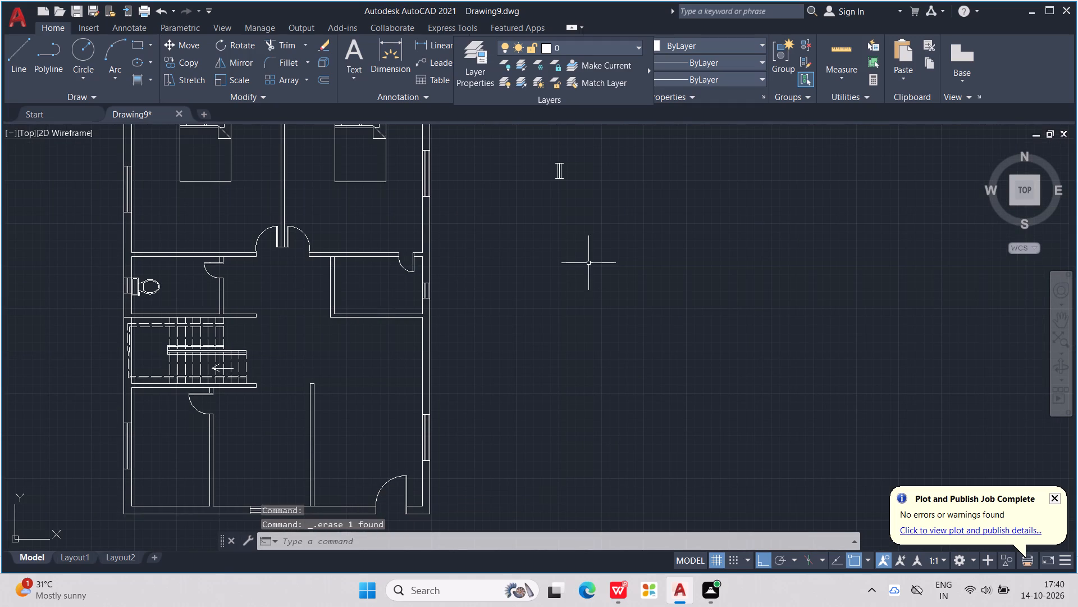
Copy the placed toilet to the empty space outside the right outer wall, level with the right small room.
{"action": "left_click", "coordinate": [160, 285]}
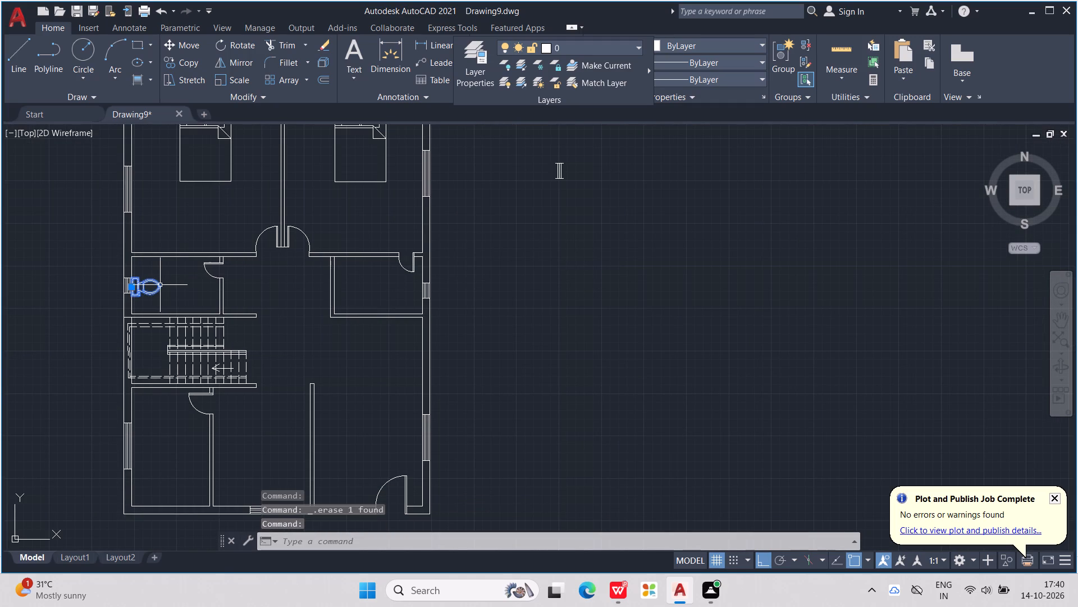
{"action": "key", "text": "ctrl+c"}
{"action": "key", "text": "ctrl+v"}
{"action": "left_click", "coordinate": [550, 278]}
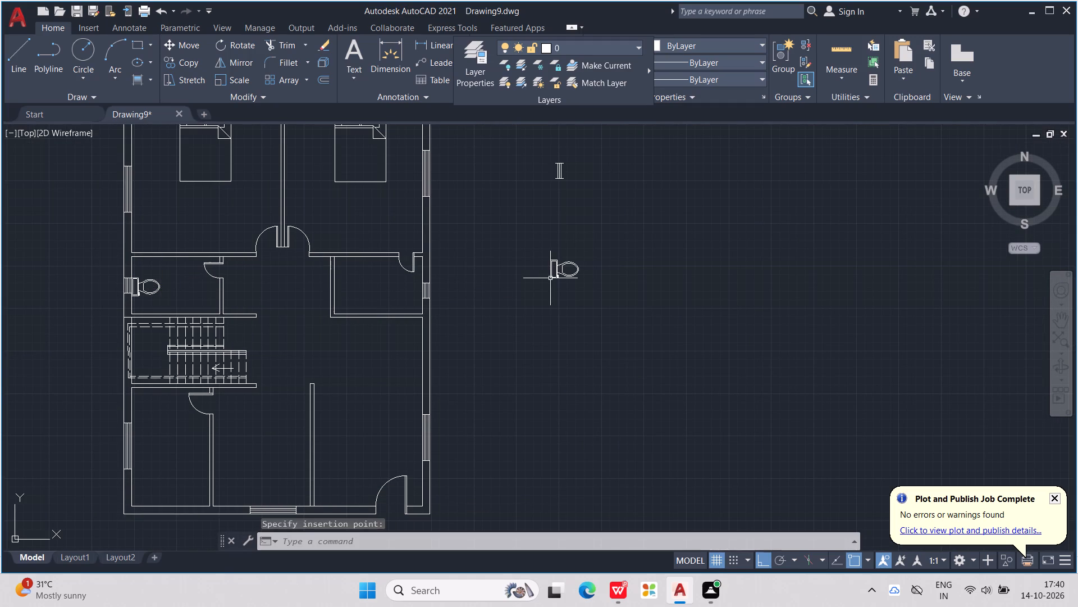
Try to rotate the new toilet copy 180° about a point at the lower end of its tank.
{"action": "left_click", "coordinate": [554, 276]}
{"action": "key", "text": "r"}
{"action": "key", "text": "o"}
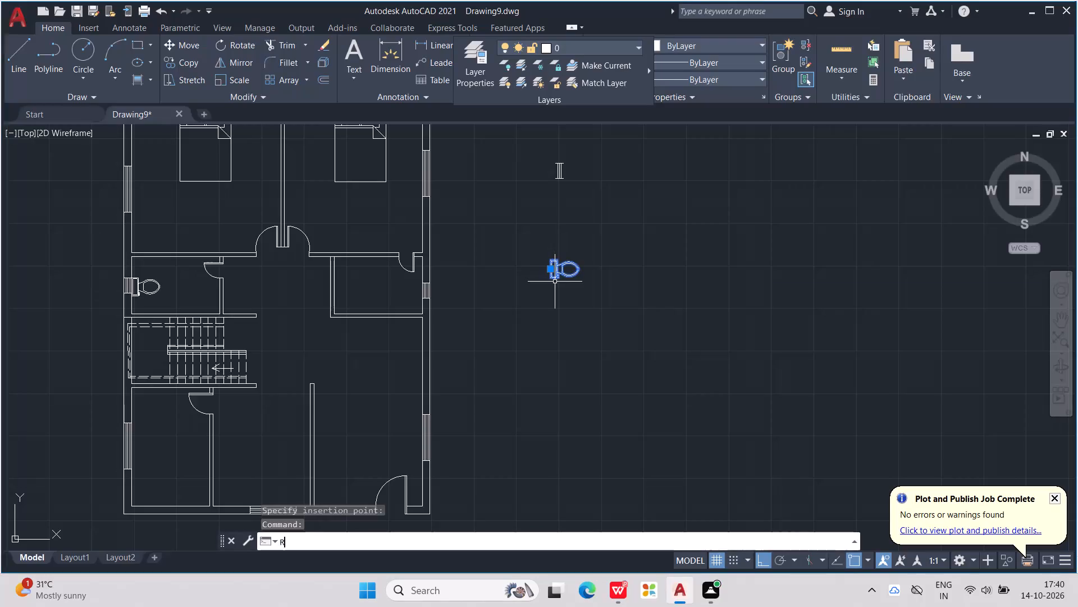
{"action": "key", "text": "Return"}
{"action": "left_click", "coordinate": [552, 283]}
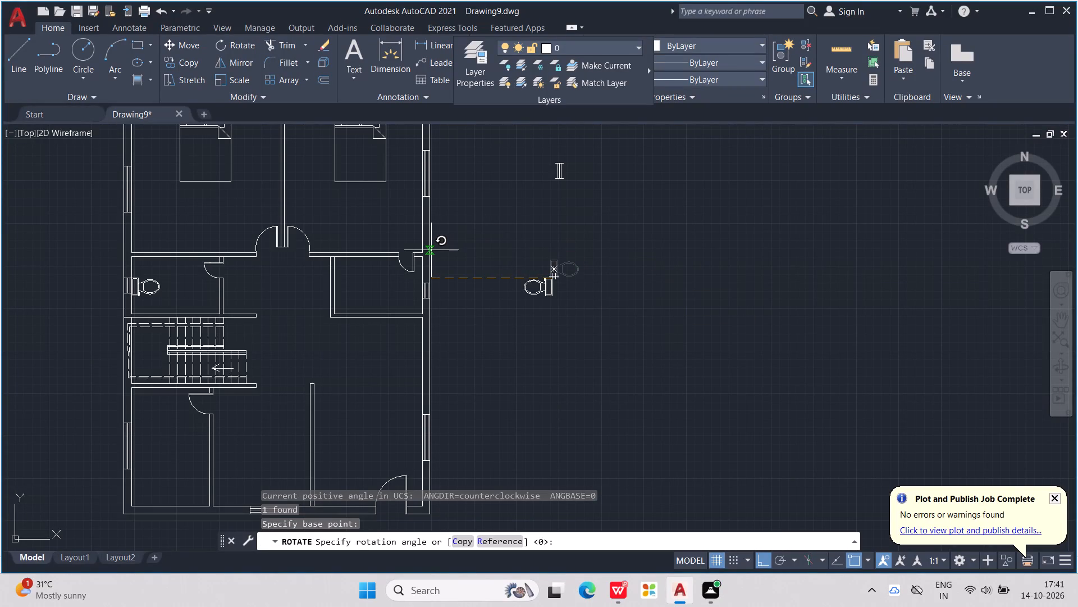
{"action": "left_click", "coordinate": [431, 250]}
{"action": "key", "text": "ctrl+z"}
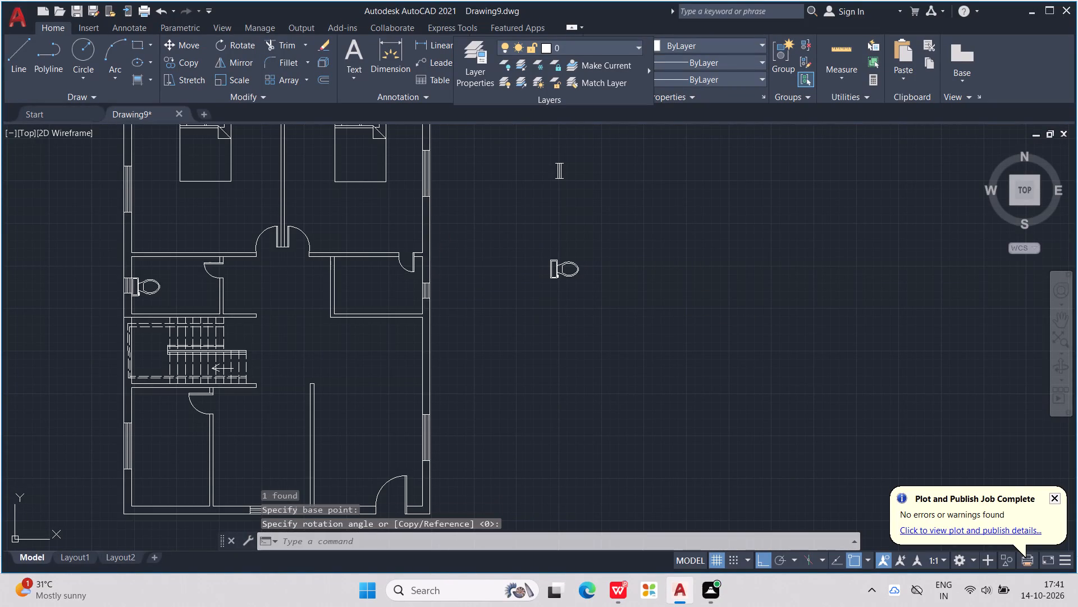
Rotate the new toilet copy 180° about the lower part of its tank so its bowl points toward the plan.
{"action": "left_click", "coordinate": [558, 276]}
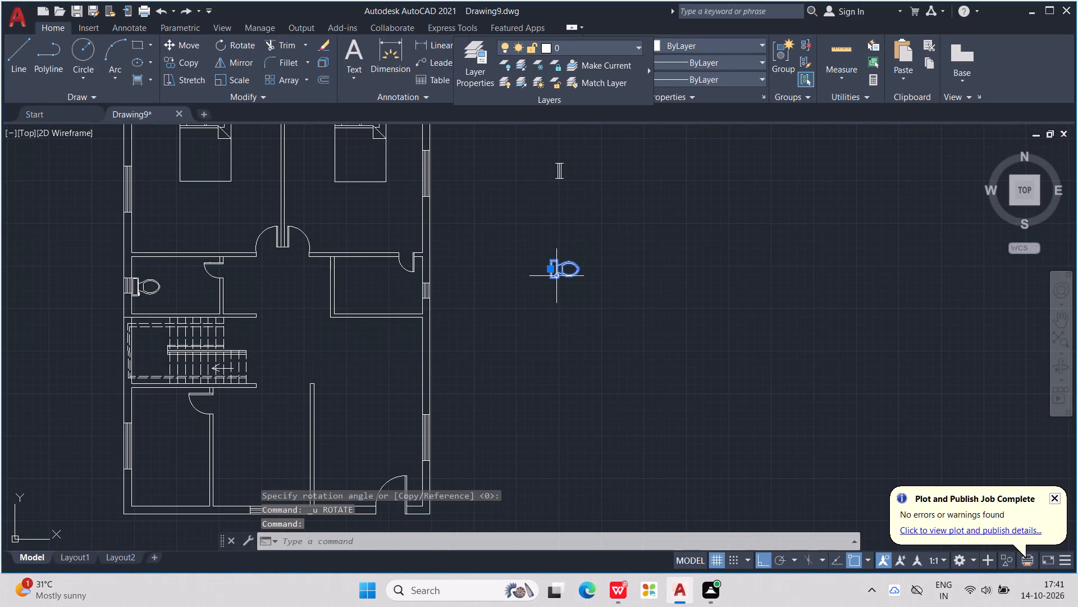
{"action": "type", "text": "RO"}
{"action": "key", "text": "Return"}
{"action": "left_click", "coordinate": [559, 277]}
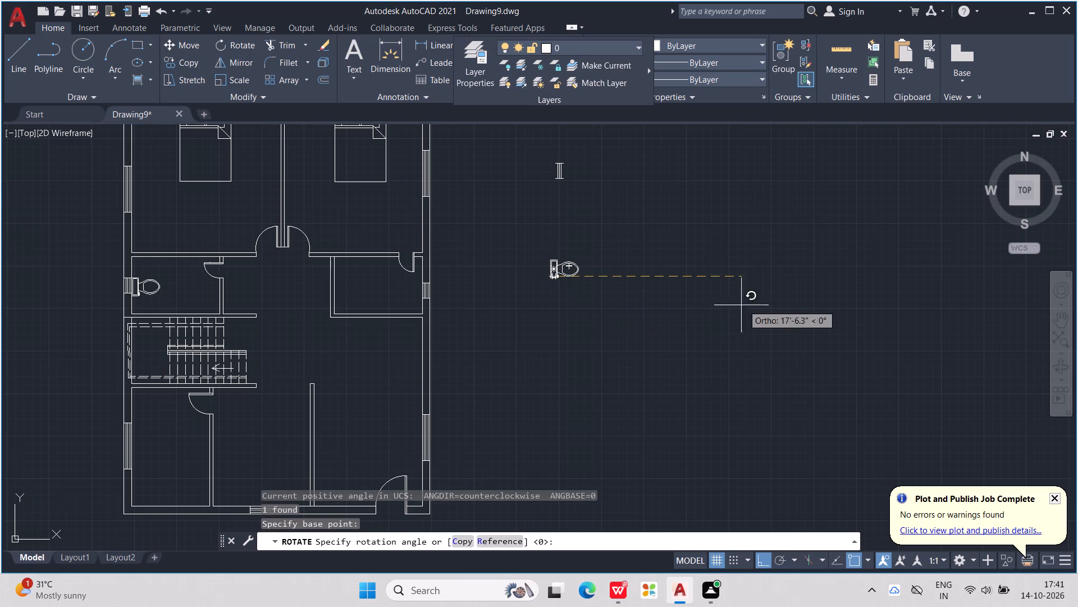
{"action": "left_click", "coordinate": [454, 284]}
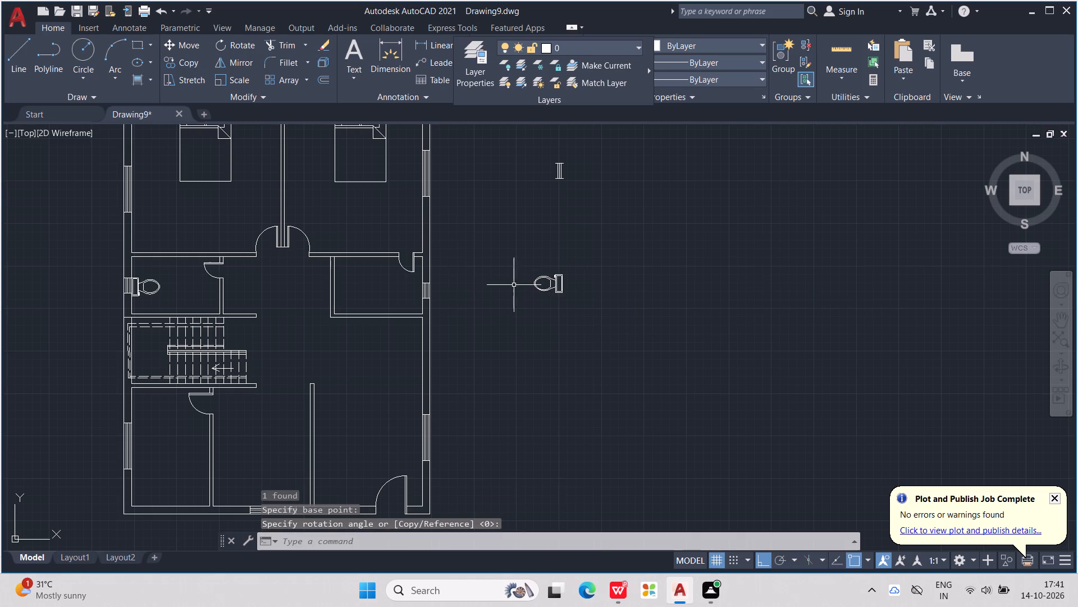
Move the rotated toilet into the right small room with its tank against the inner face of the outer wall.
{"action": "left_click", "coordinate": [533, 282]}
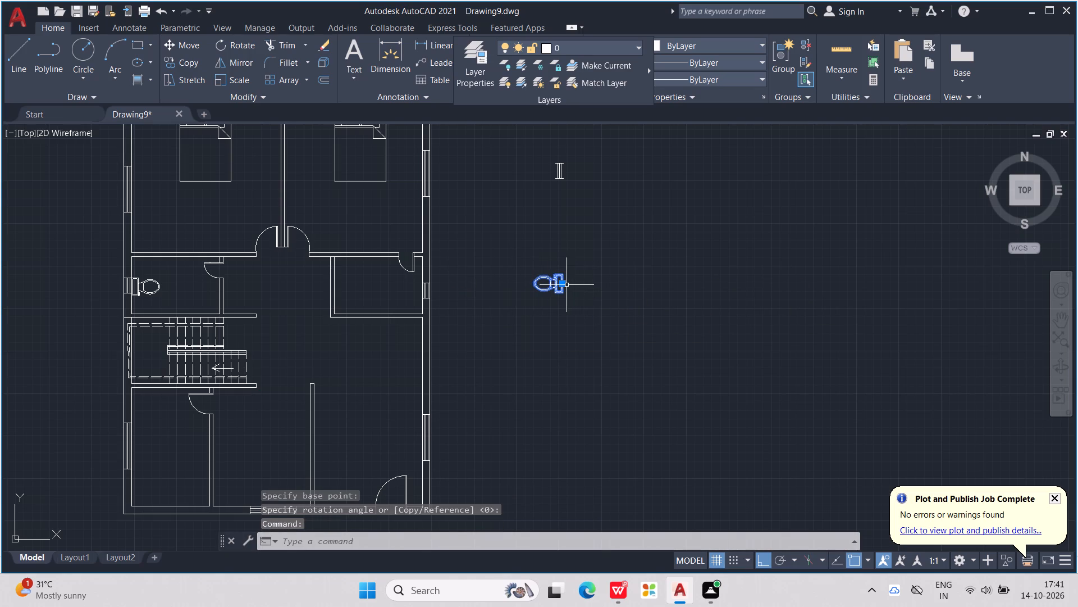
{"action": "left_click_drag", "start_coordinate": [561, 285], "coordinate": [393, 293]}
{"action": "left_click", "coordinate": [393, 293]}
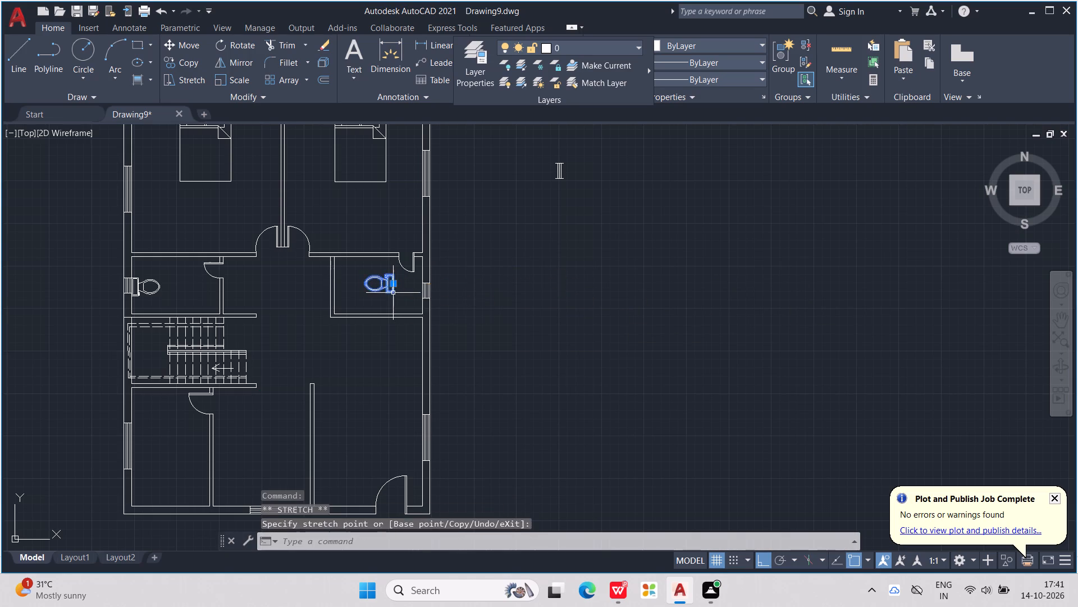
{"action": "scroll", "coordinate": [396, 289], "scroll_direction": "up", "scroll_amount": 2}
{"action": "left_click_drag", "start_coordinate": [385, 280], "coordinate": [410, 295]}
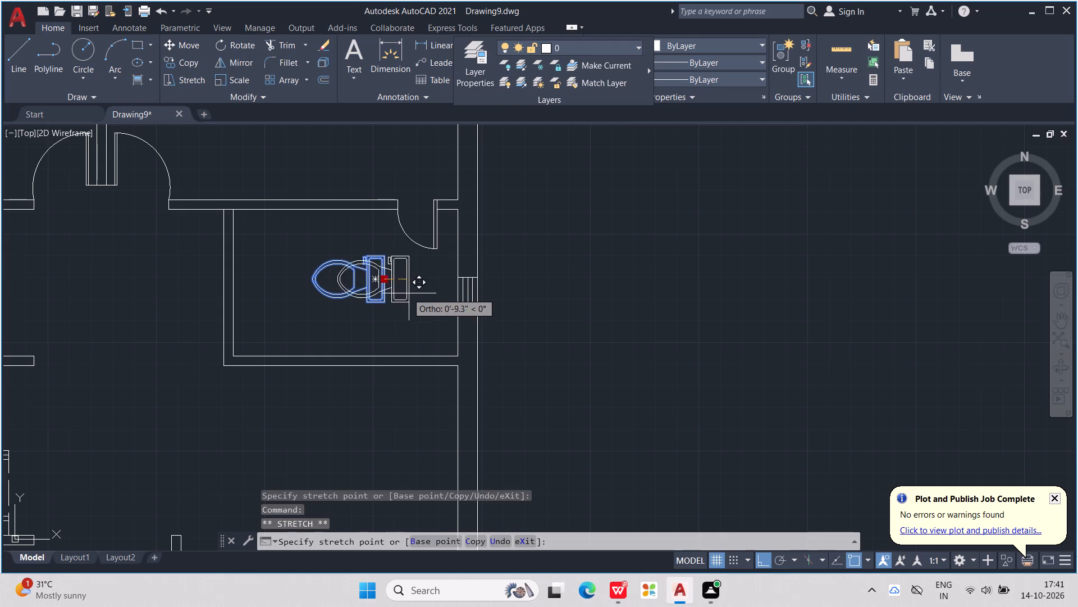
{"action": "left_click_drag", "start_coordinate": [410, 295], "coordinate": [458, 308]}
{"action": "left_click", "coordinate": [458, 308]}
Slide the toilet up along the outer wall so its tank is roughly centred on the window.
{"action": "scroll", "coordinate": [454, 301], "scroll_direction": "up", "scroll_amount": 1}
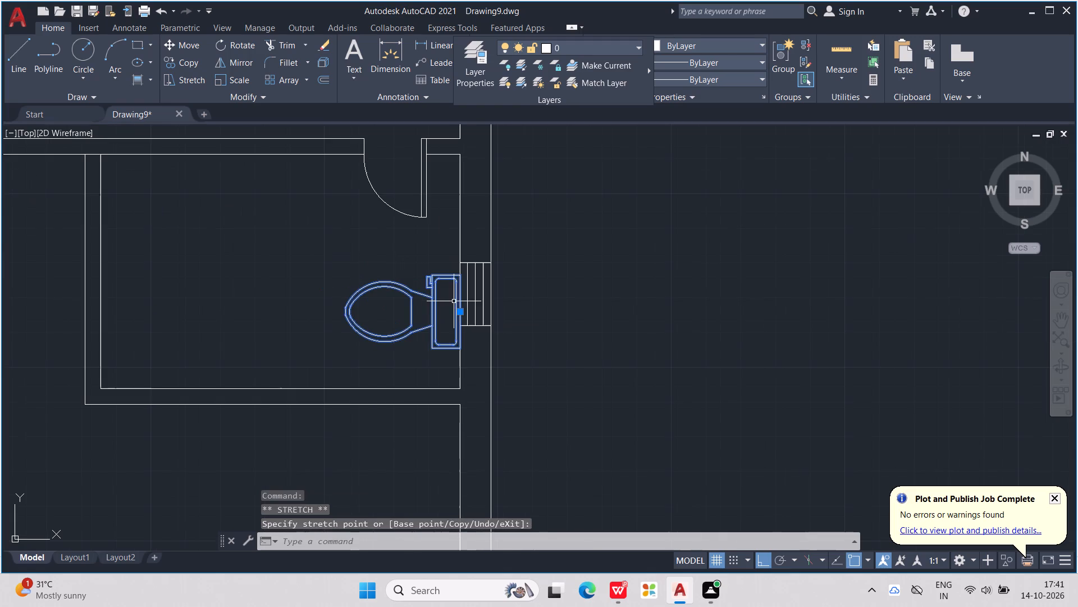
{"action": "scroll", "coordinate": [459, 305], "scroll_direction": "up", "scroll_amount": 2}
{"action": "left_click", "coordinate": [462, 319]}
{"action": "left_click_drag", "start_coordinate": [462, 319], "coordinate": [465, 286]}
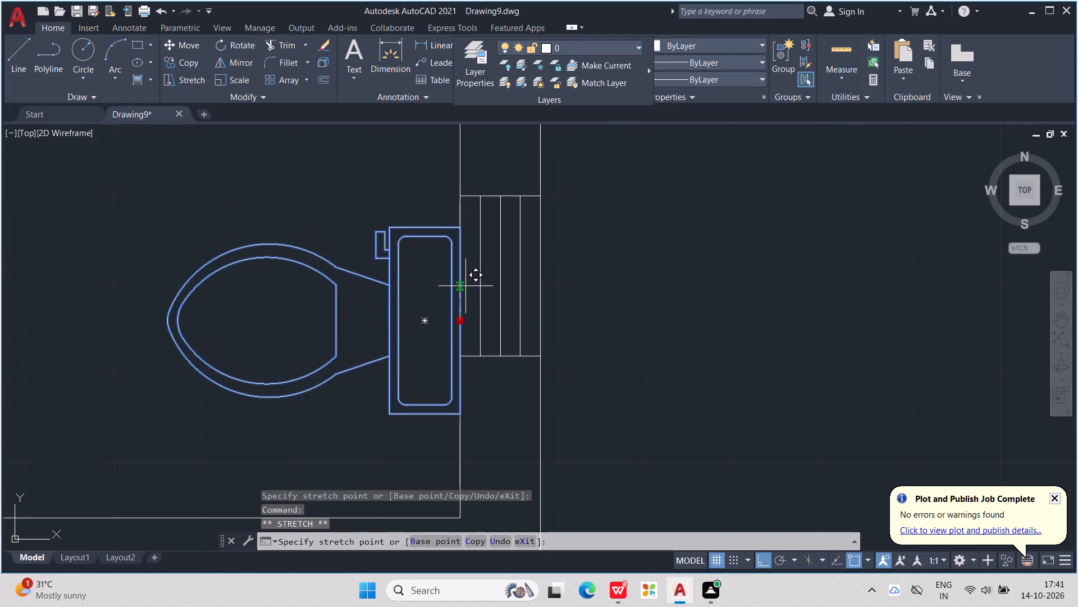
{"action": "left_click_drag", "start_coordinate": [465, 286], "coordinate": [465, 285]}
{"action": "left_click", "coordinate": [465, 285]}
{"action": "scroll", "coordinate": [465, 285], "scroll_direction": "down", "scroll_amount": 6}
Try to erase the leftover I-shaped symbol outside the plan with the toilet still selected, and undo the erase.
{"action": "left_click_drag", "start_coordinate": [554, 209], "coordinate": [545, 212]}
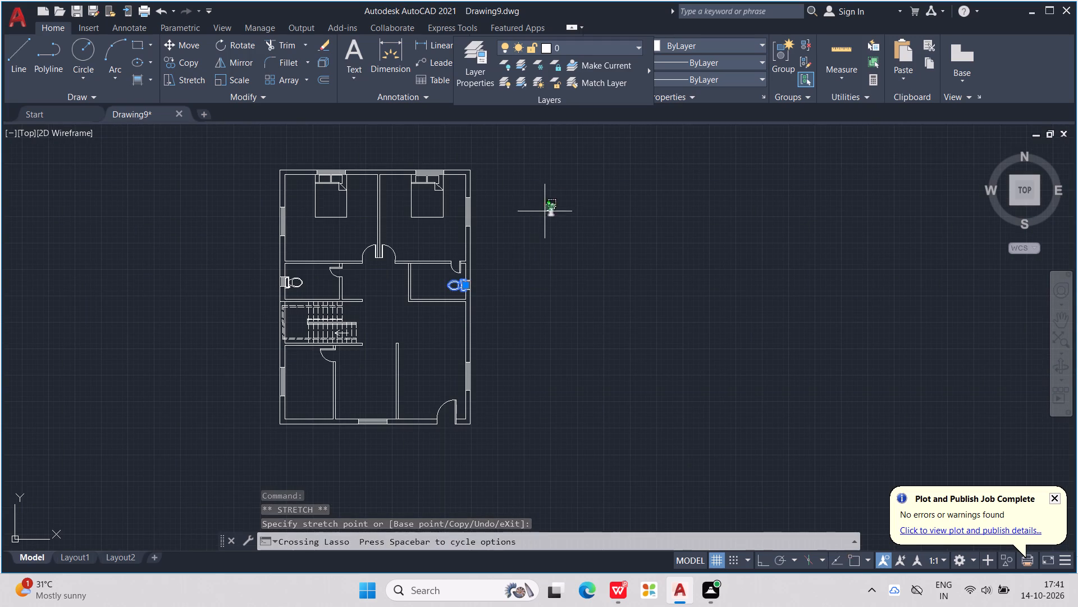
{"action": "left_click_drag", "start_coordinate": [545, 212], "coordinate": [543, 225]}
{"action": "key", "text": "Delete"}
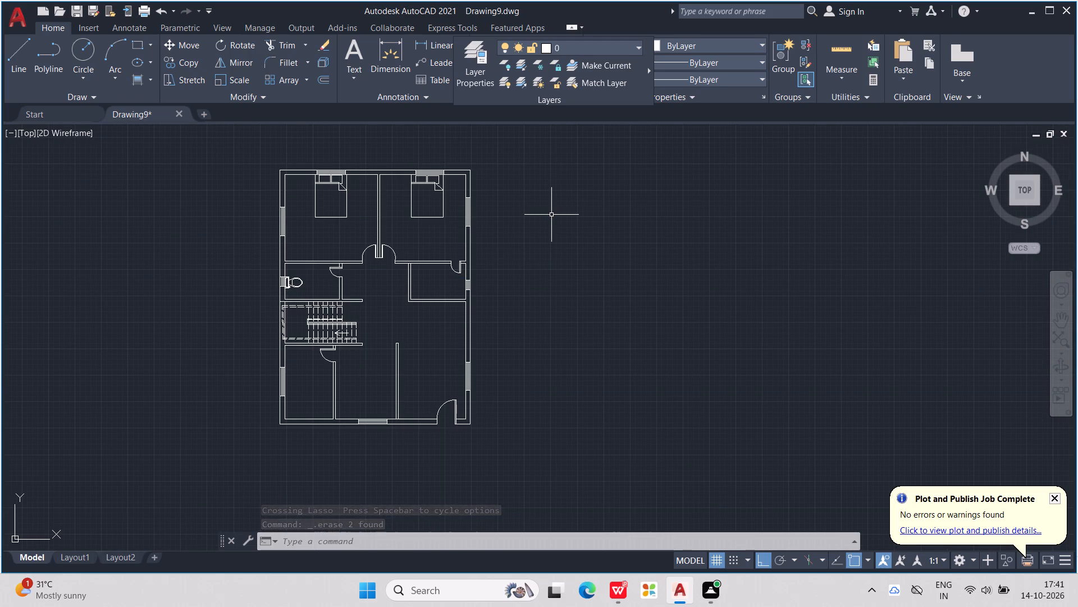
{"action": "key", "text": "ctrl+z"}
Shift the right small room's toilet slightly off the outer wall and set its tank back flush against the inner face.
{"action": "scroll", "coordinate": [481, 307], "scroll_direction": "up", "scroll_amount": 2}
{"action": "left_click", "coordinate": [408, 259]}
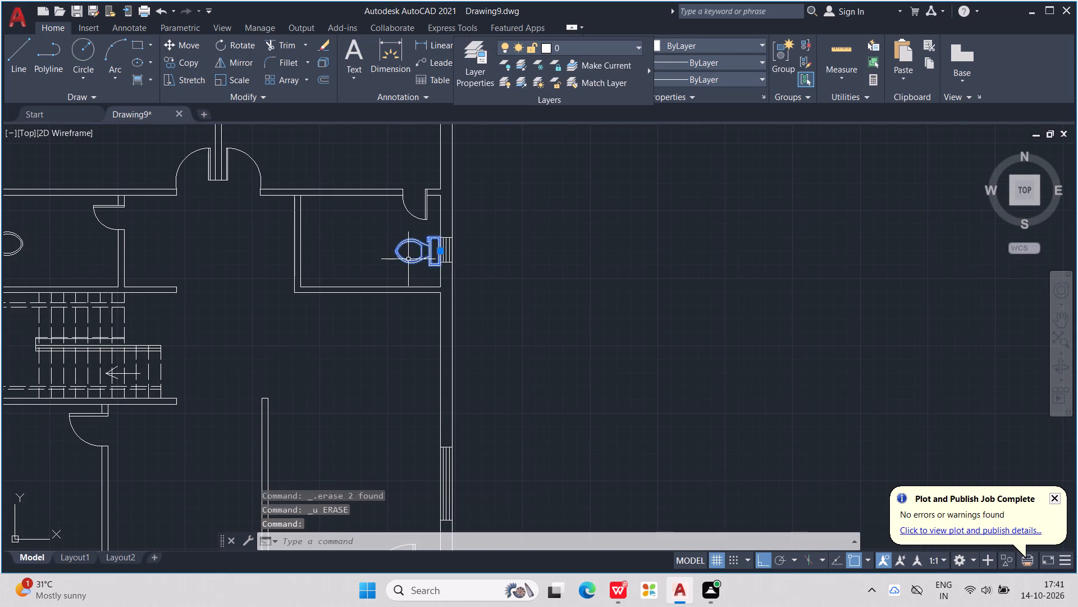
{"action": "left_click_drag", "start_coordinate": [442, 250], "coordinate": [435, 250]}
{"action": "left_click", "coordinate": [435, 250]}
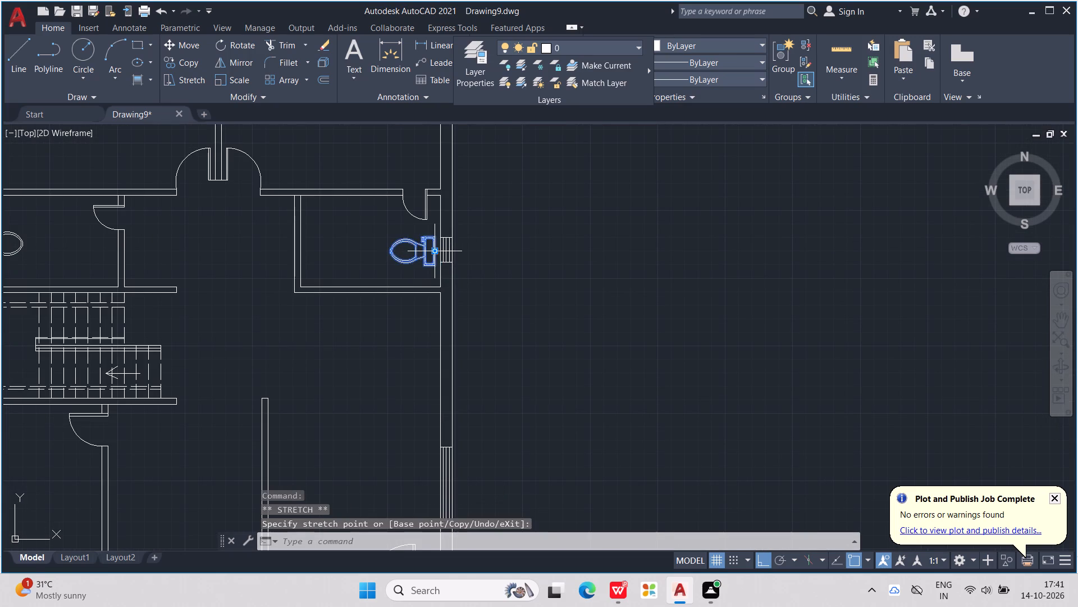
{"action": "scroll", "coordinate": [452, 247], "scroll_direction": "up", "scroll_amount": 3}
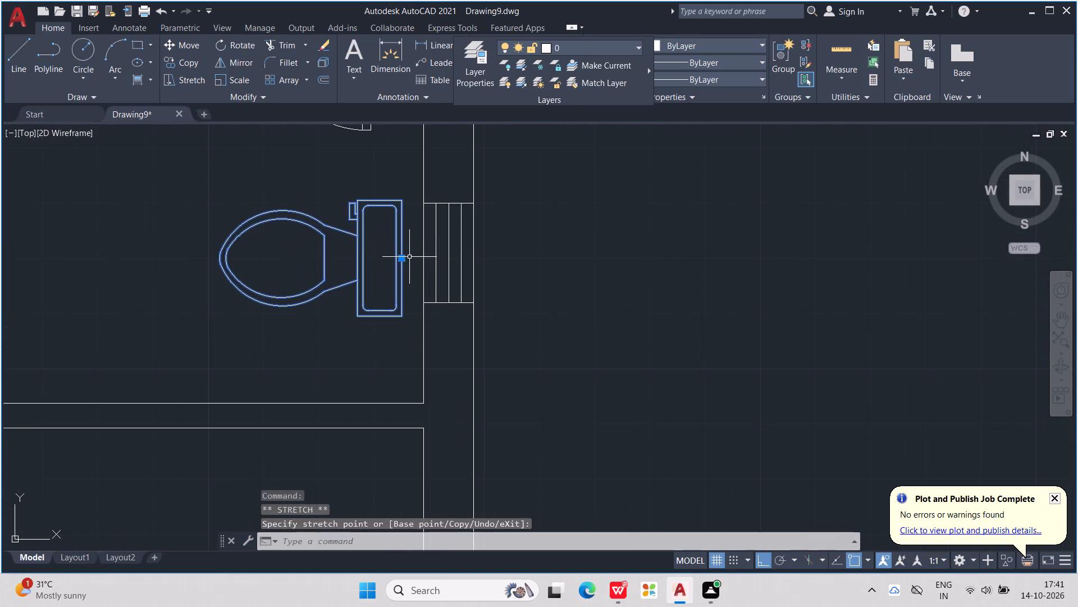
{"action": "left_click_drag", "start_coordinate": [405, 259], "coordinate": [422, 253]}
{"action": "left_click", "coordinate": [422, 253]}
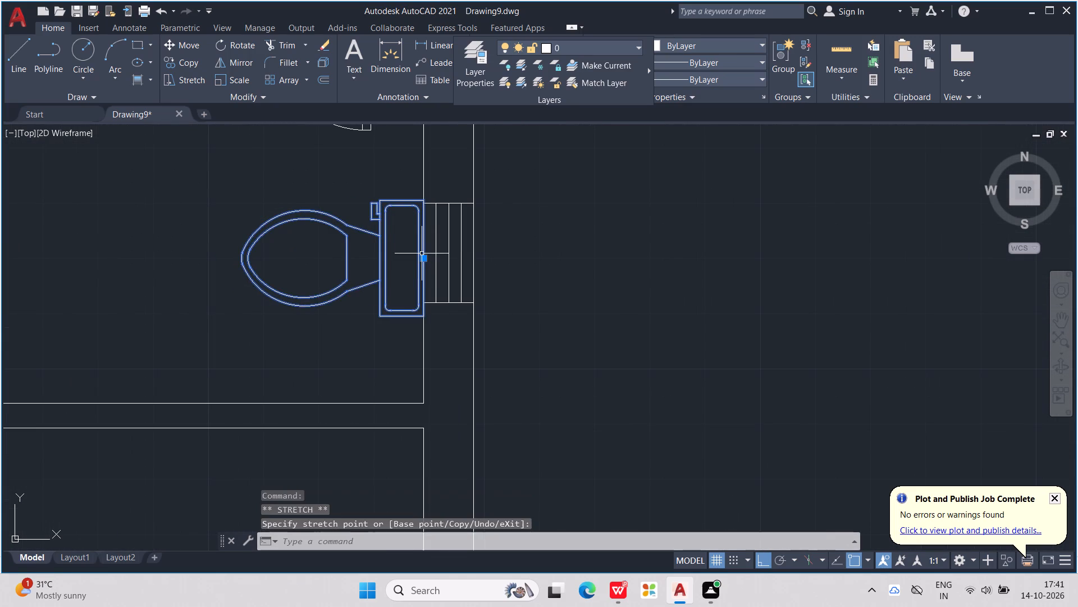
{"action": "scroll", "coordinate": [422, 253], "scroll_direction": "down", "scroll_amount": 2}
{"action": "scroll", "coordinate": [476, 232], "scroll_direction": "down", "scroll_amount": 4}
{"action": "middle_click_drag", "start_coordinate": [483, 257], "coordinate": [451, 314]}
{"action": "key", "text": "Escape"}
{"action": "key", "text": "Escape"}
{"action": "key", "text": "Escape"}
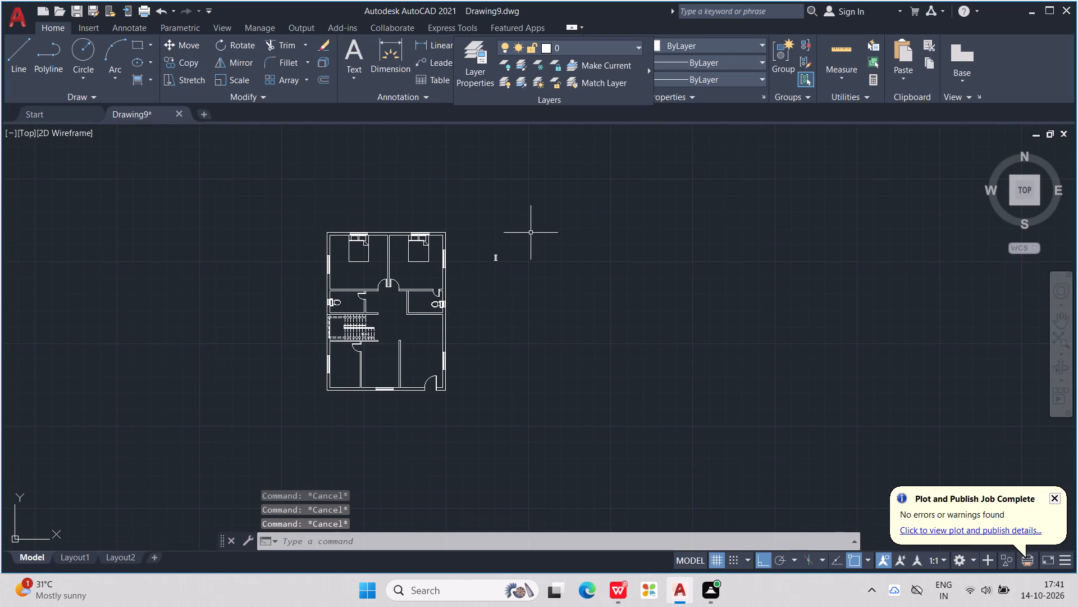
Delete the leftover I-shaped symbol outside the plan's right wall.
{"action": "left_click", "coordinate": [493, 257]}
{"action": "key", "text": "Delete"}
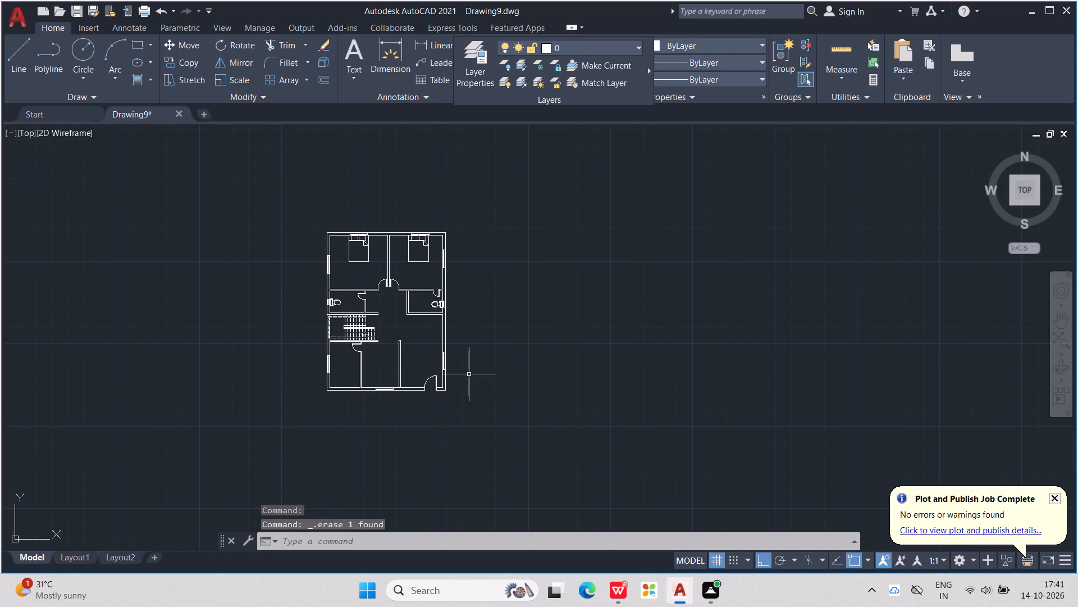
Start a line outline in the open hall beside the staircase with a vertical segment 2' upward.
{"action": "scroll", "coordinate": [471, 369], "scroll_direction": "up", "scroll_amount": 2}
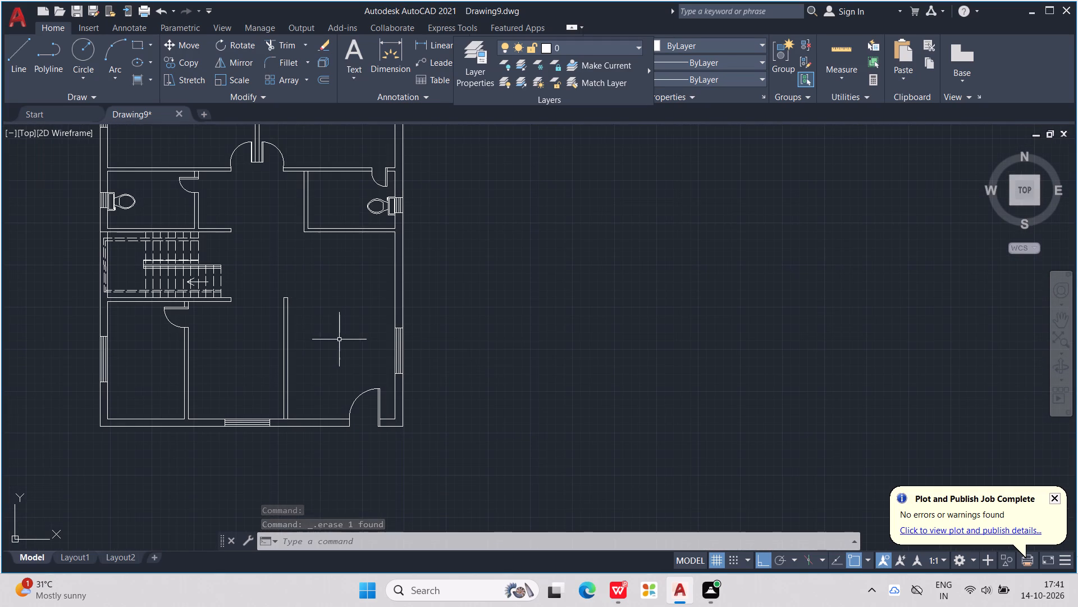
{"action": "scroll", "coordinate": [278, 278], "scroll_direction": "up", "scroll_amount": 1}
{"action": "middle_click_drag", "start_coordinate": [278, 280], "coordinate": [331, 351]}
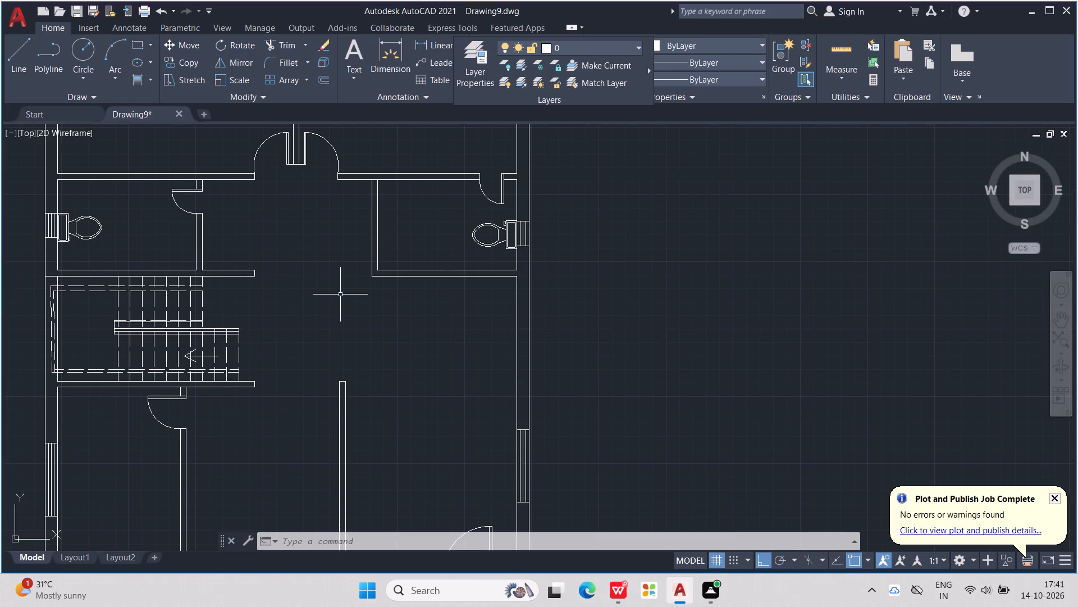
{"action": "key", "text": "l"}
{"action": "key", "text": "Return"}
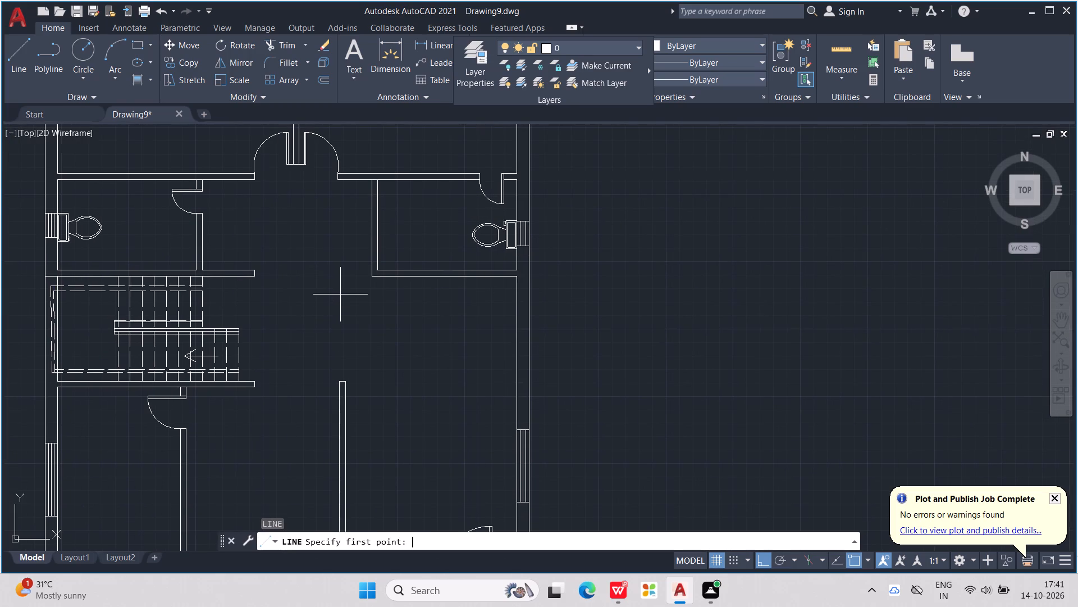
{"action": "left_click", "coordinate": [300, 328]}
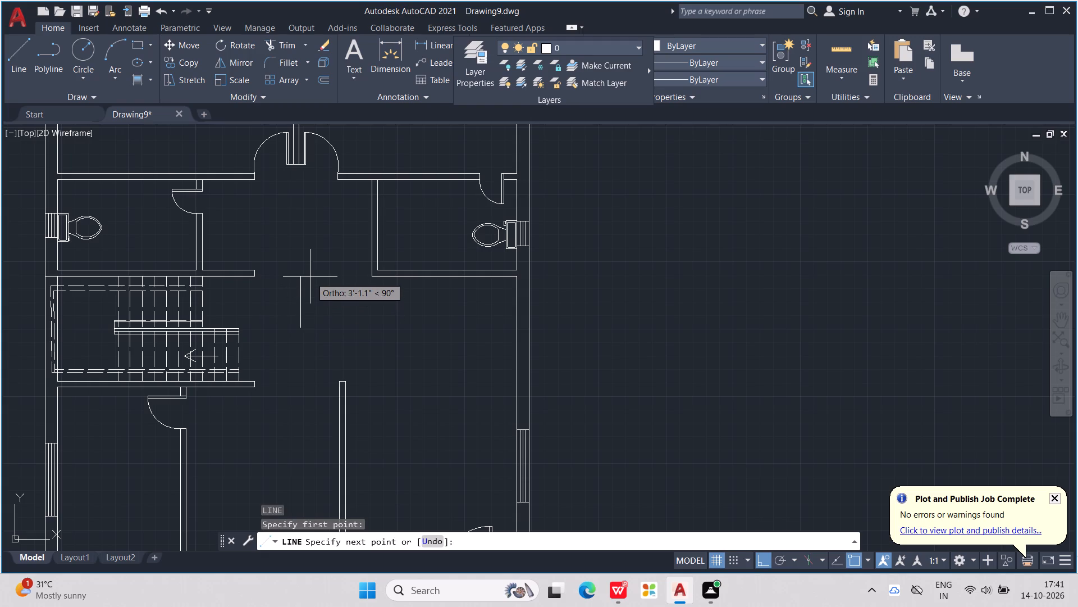
{"action": "type", "text": "2'"}
{"action": "key", "text": "Return"}
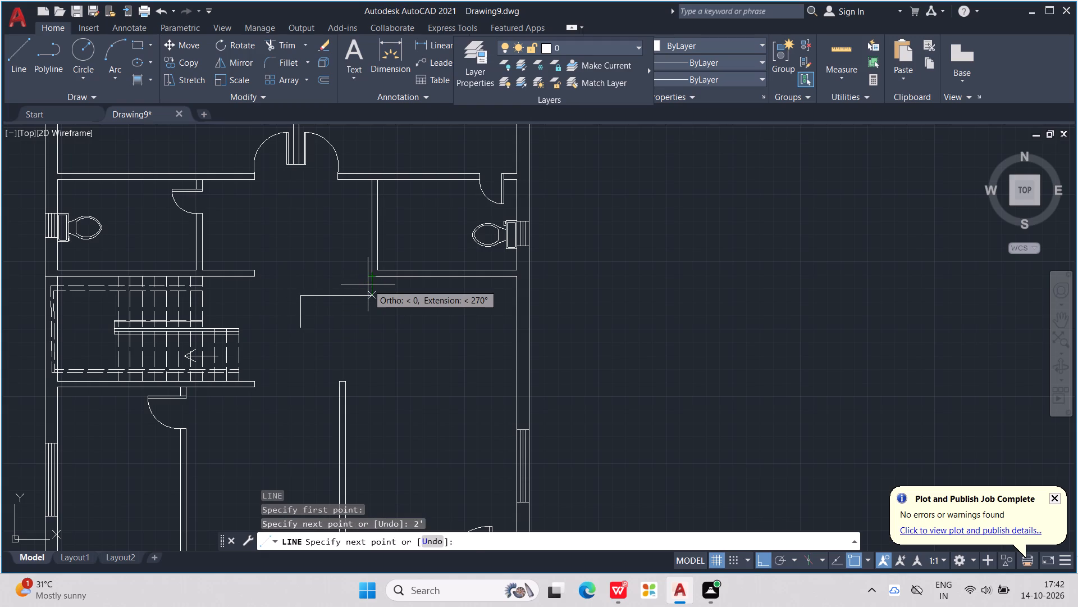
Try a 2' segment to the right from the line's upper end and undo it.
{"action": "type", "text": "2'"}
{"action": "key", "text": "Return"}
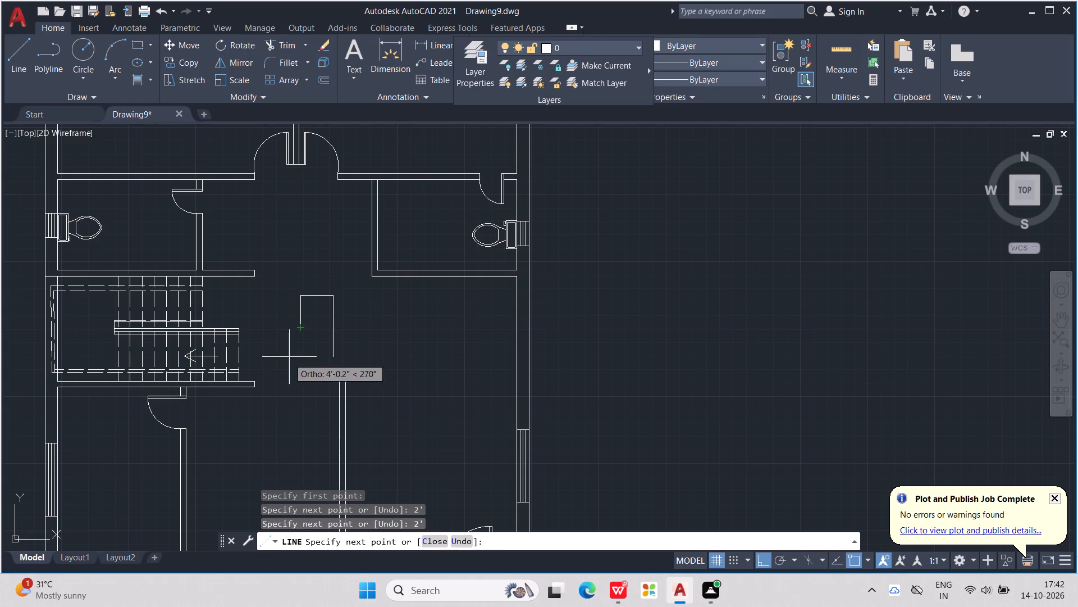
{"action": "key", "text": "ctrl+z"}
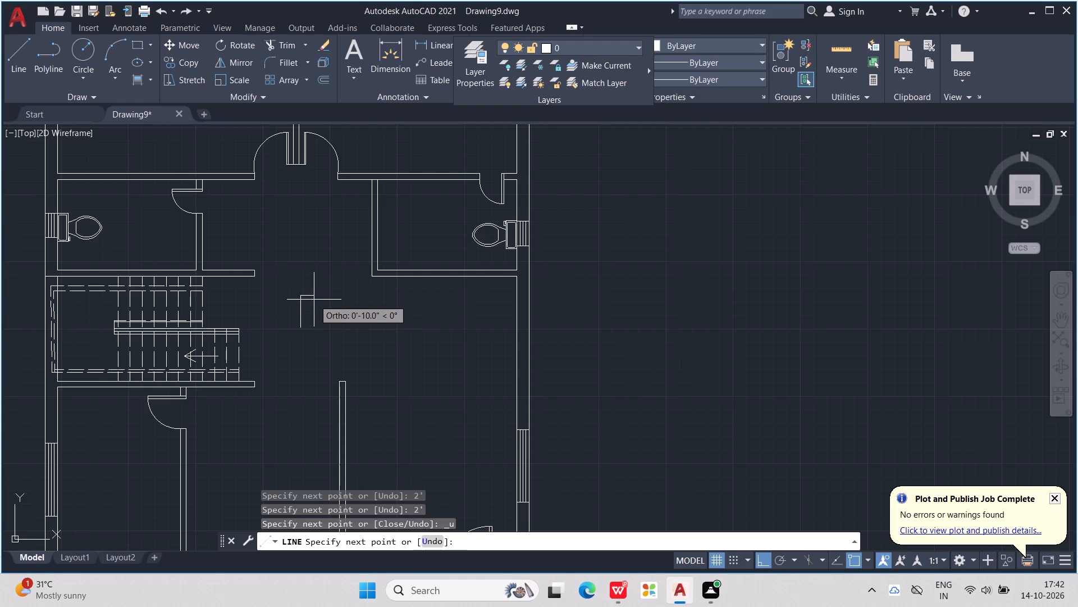
Complete the upper arm of the outline with a 2" segment to the right and a 2' segment down.
{"action": "type", "text": "2\""}
{"action": "key", "text": "Return"}
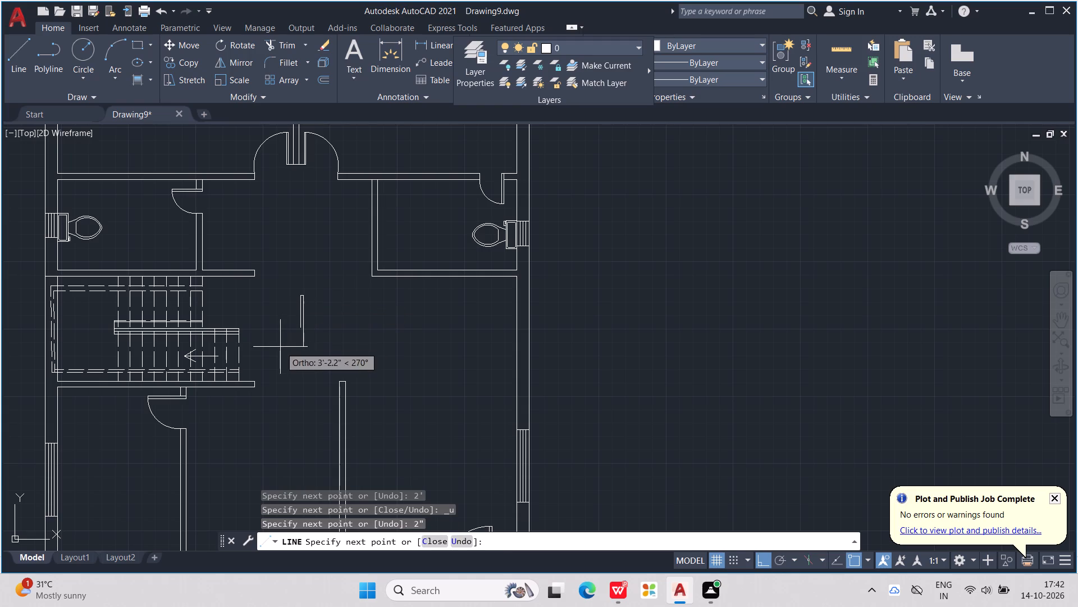
{"action": "type", "text": "2'"}
{"action": "key", "text": "Return"}
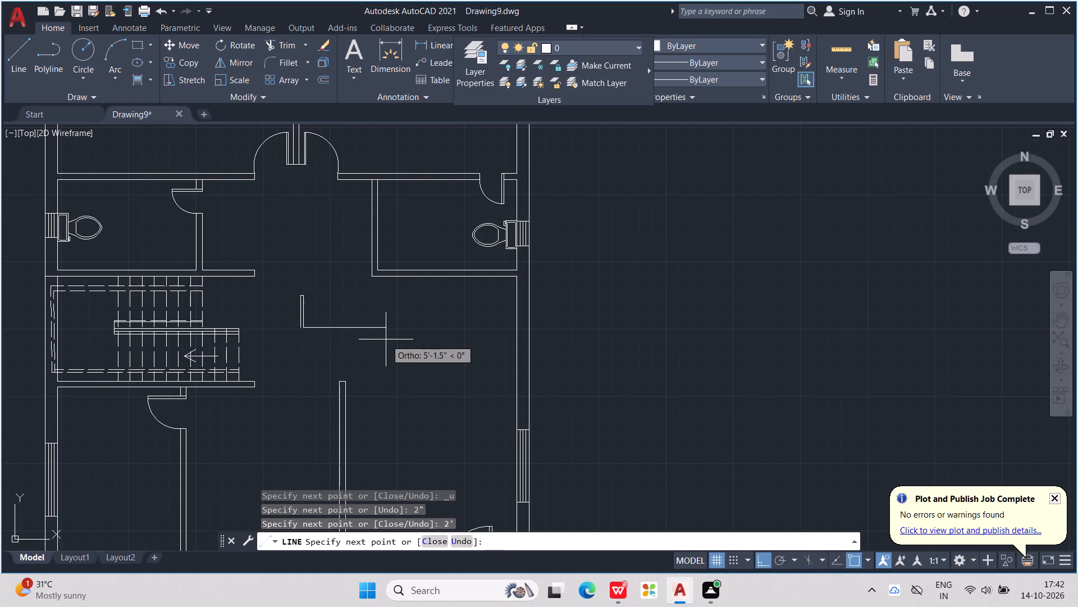
Draw the right arm with segments 2' right, 2" down and 2' back left, and start the lower arm 2' down.
{"action": "type", "text": "2'"}
{"action": "key", "text": "Return"}
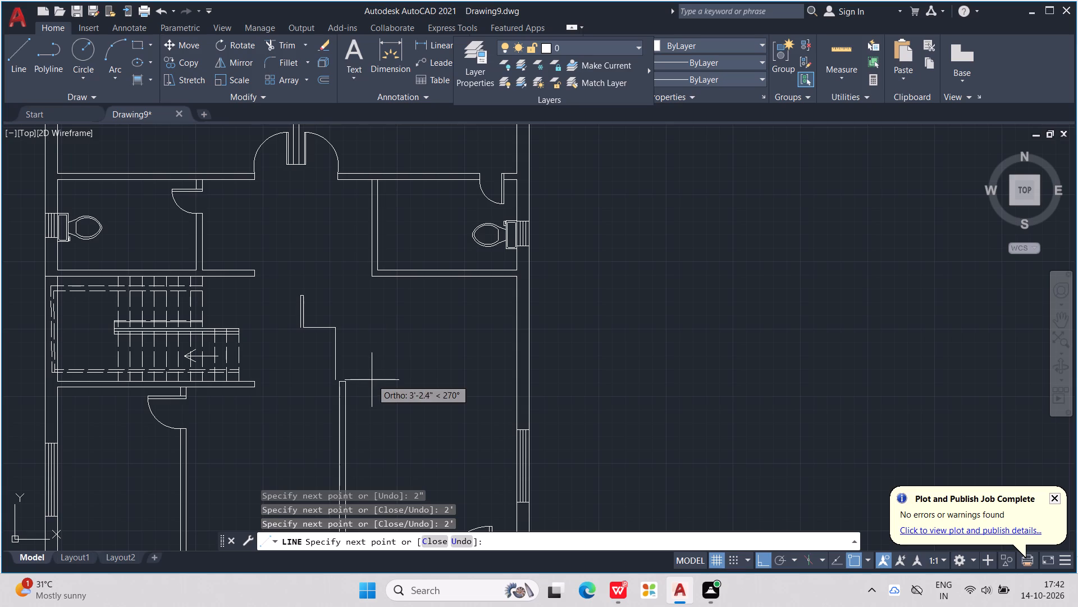
{"action": "type", "text": "2\""}
{"action": "key", "text": "Return"}
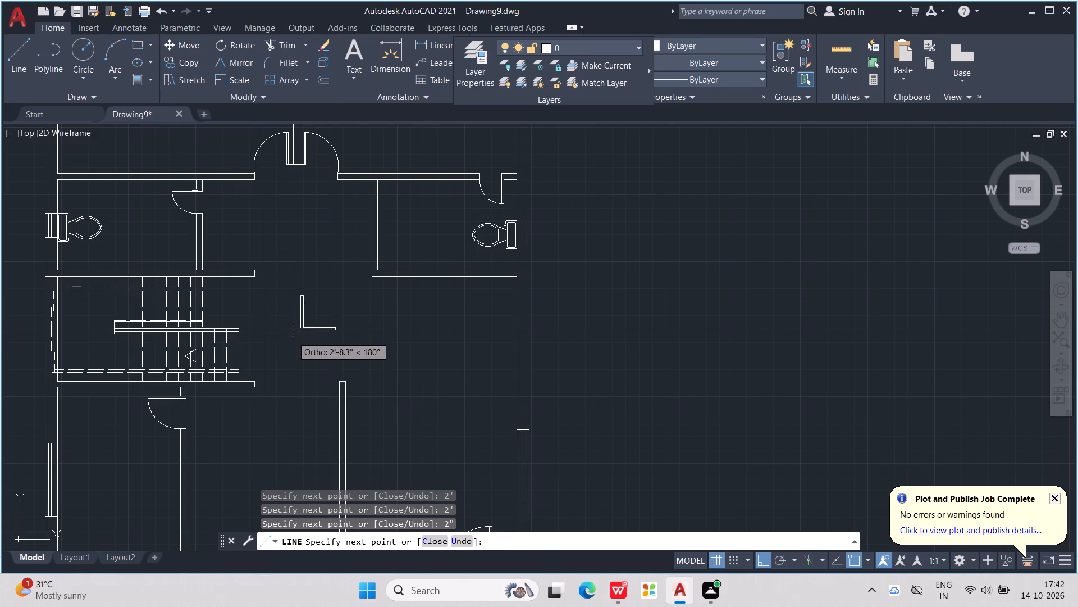
{"action": "type", "text": "2'"}
{"action": "key", "text": "Return"}
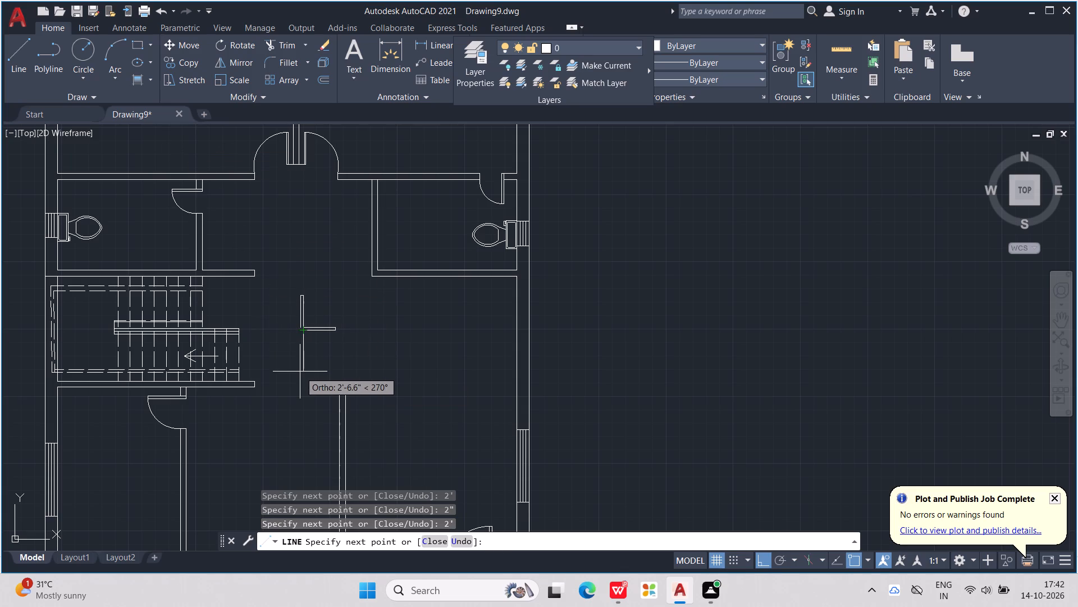
{"action": "type", "text": "2'"}
{"action": "key", "text": "Return"}
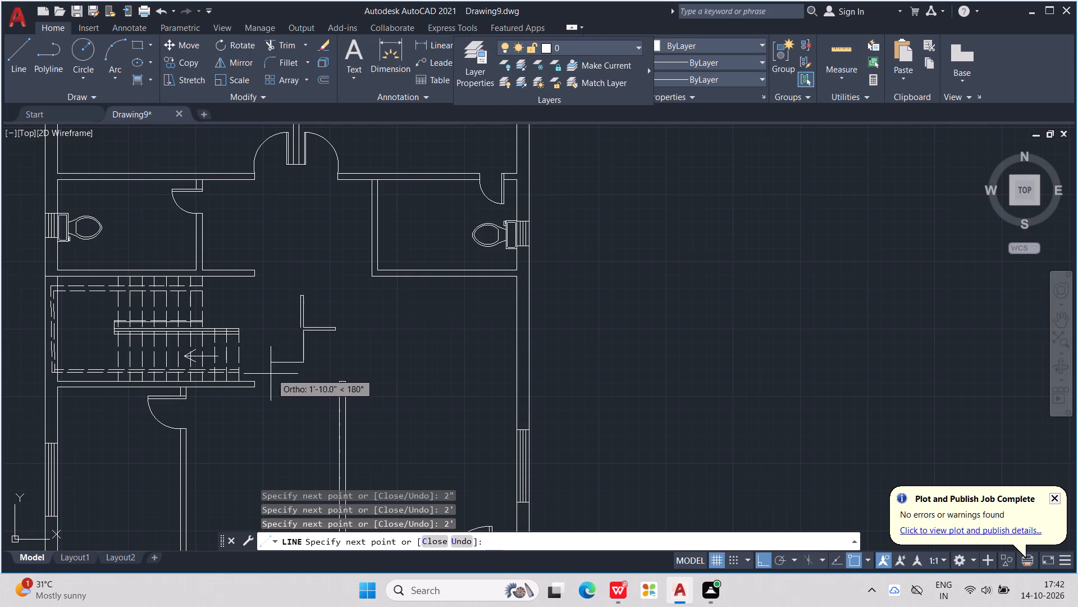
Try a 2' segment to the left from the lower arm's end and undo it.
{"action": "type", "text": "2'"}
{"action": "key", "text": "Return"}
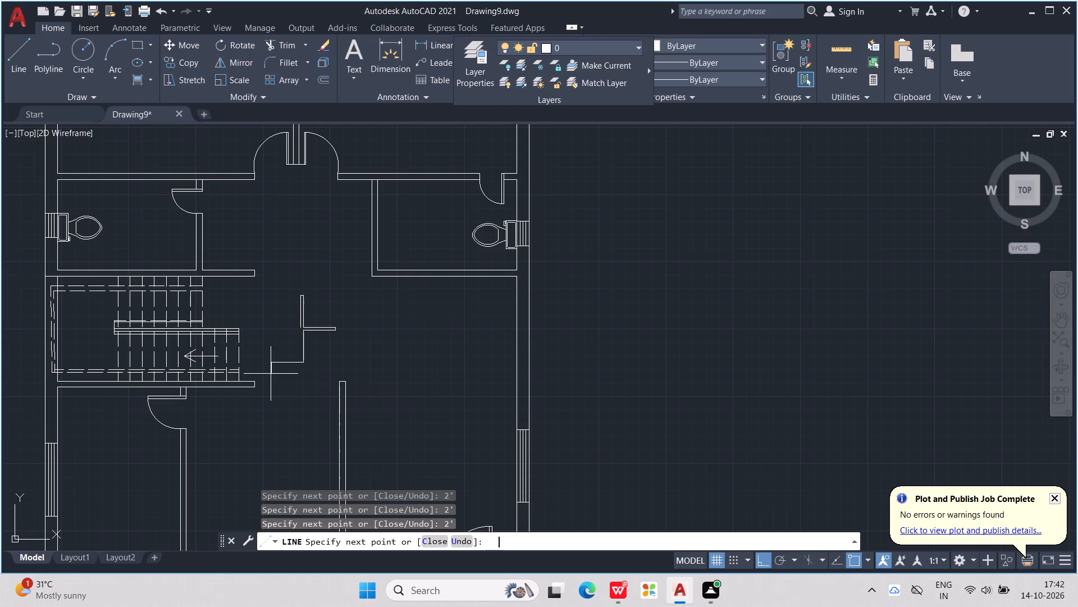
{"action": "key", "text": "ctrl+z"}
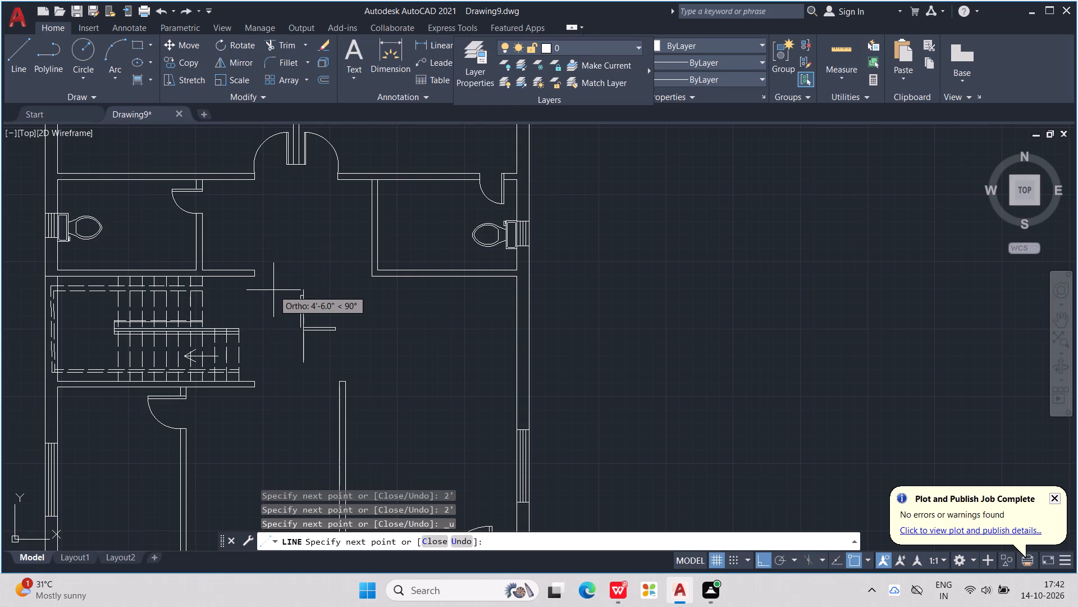
Finish the lower arm with segments 2" left and 2' up, and start the left arm with a 2' segment to the left.
{"action": "left_click", "coordinate": [304, 370]}
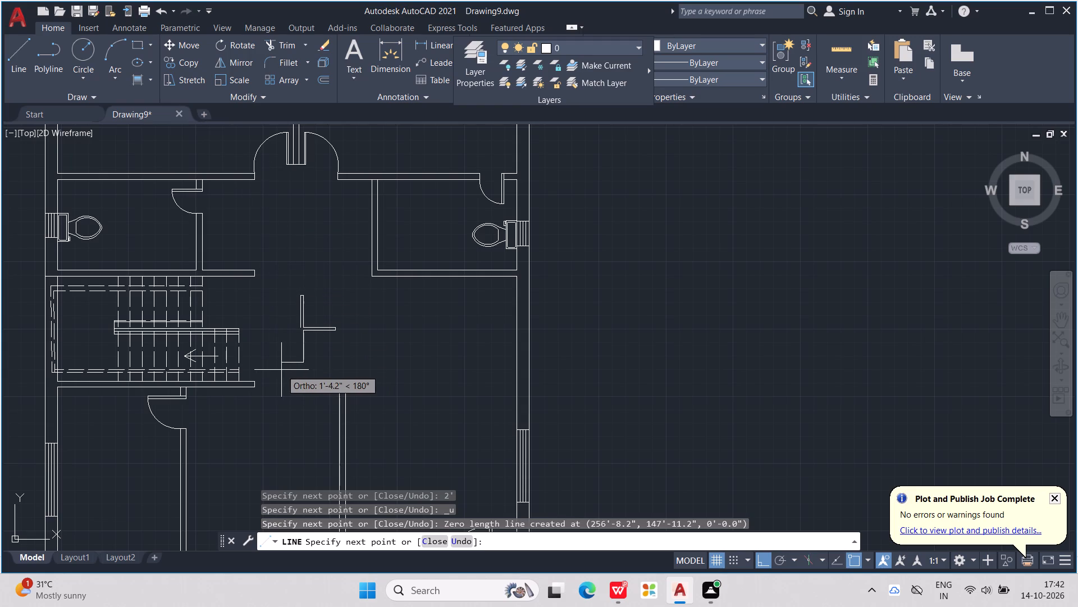
{"action": "type", "text": "2\""}
{"action": "key", "text": "Return"}
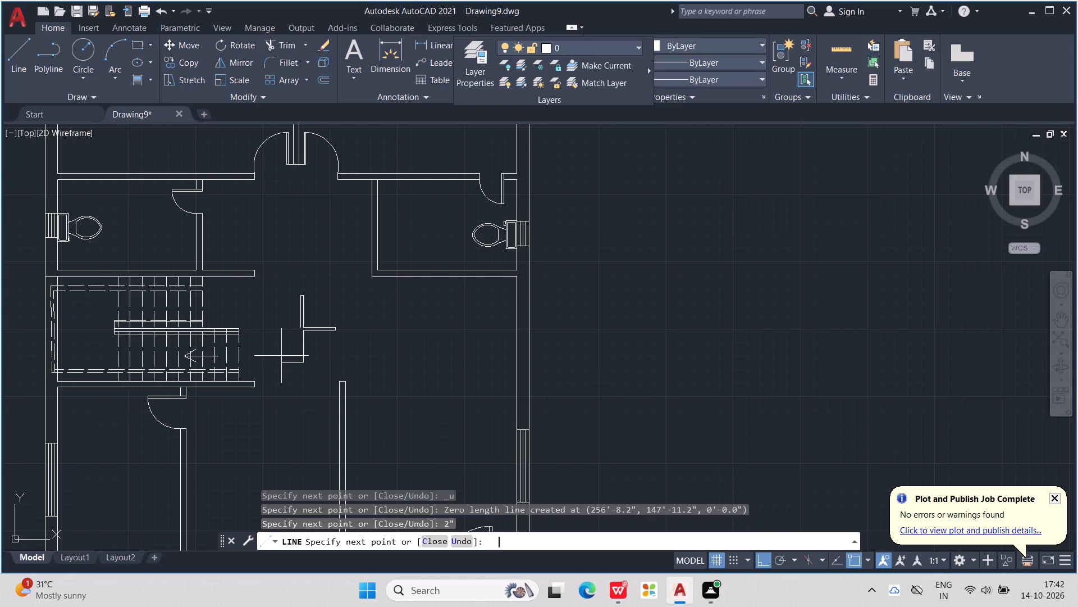
{"action": "scroll", "coordinate": [299, 330], "scroll_direction": "up", "scroll_amount": 1}
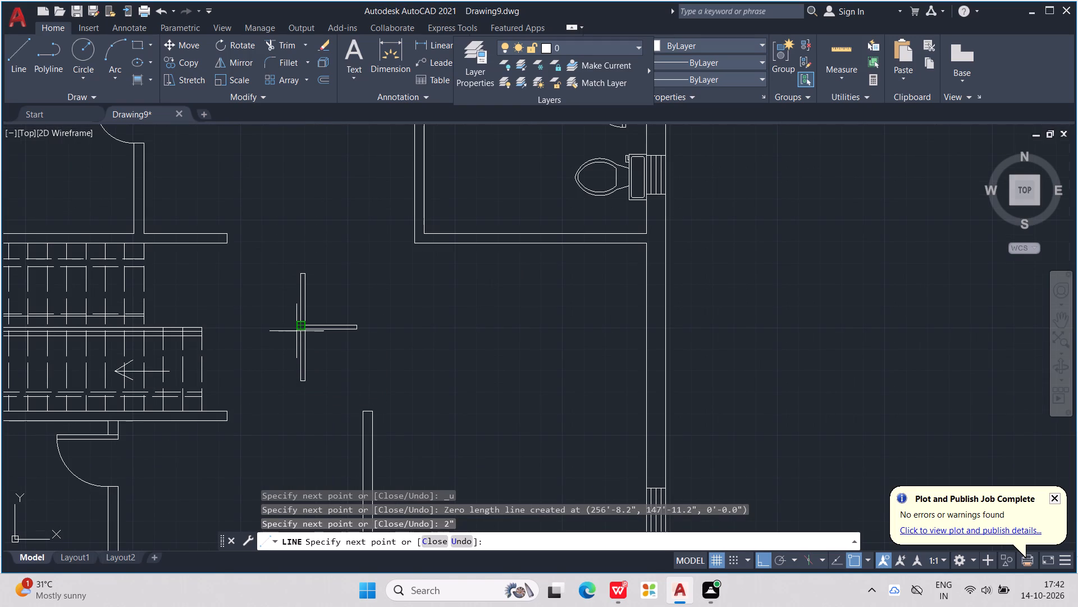
{"action": "type", "text": "2'"}
{"action": "key", "text": "Return"}
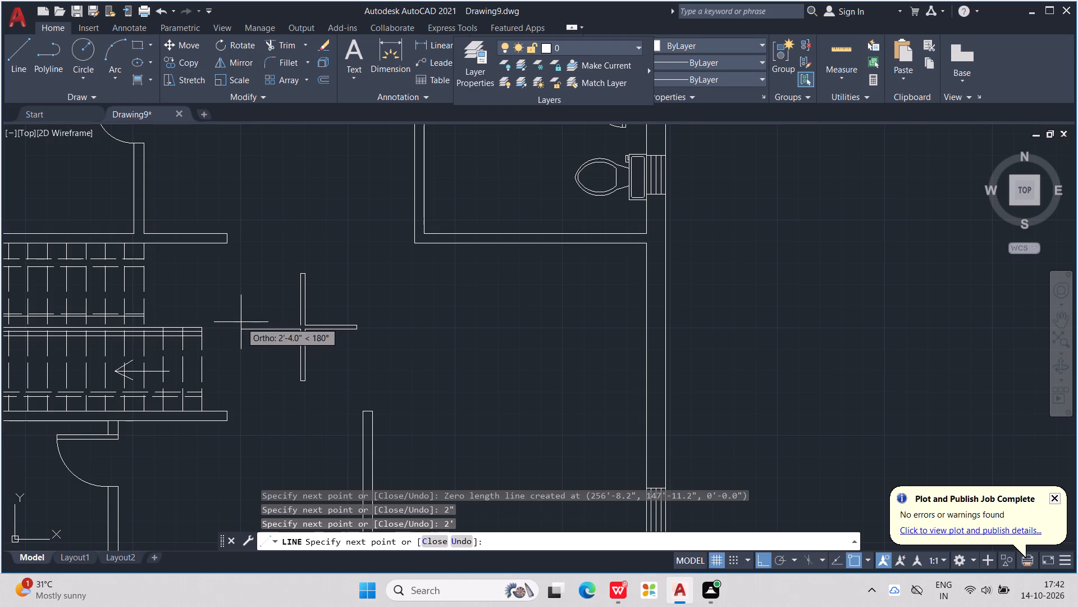
{"action": "type", "text": "2'"}
{"action": "key", "text": "Return"}
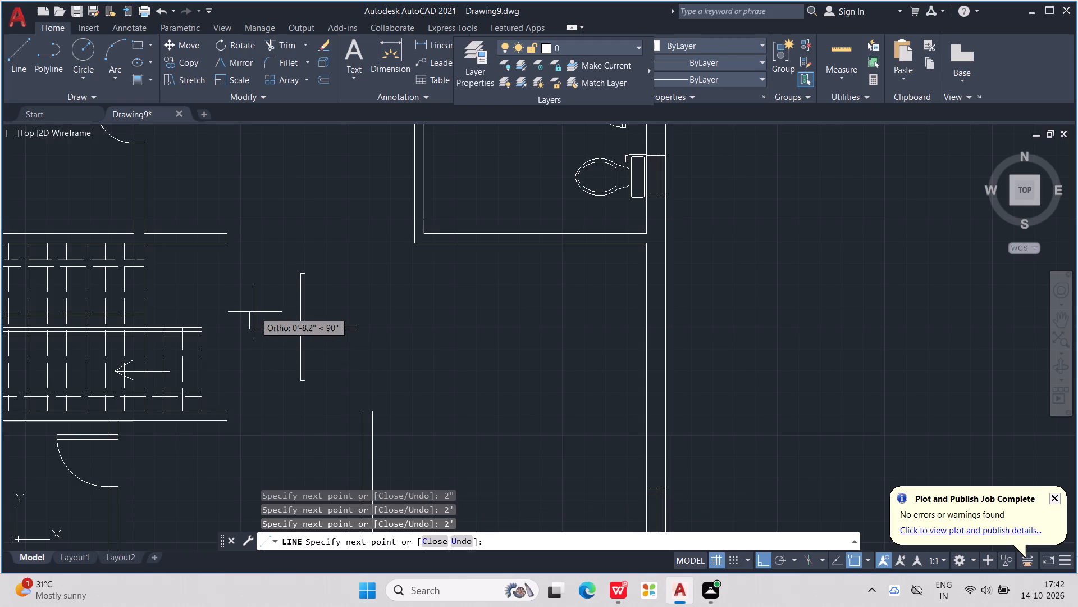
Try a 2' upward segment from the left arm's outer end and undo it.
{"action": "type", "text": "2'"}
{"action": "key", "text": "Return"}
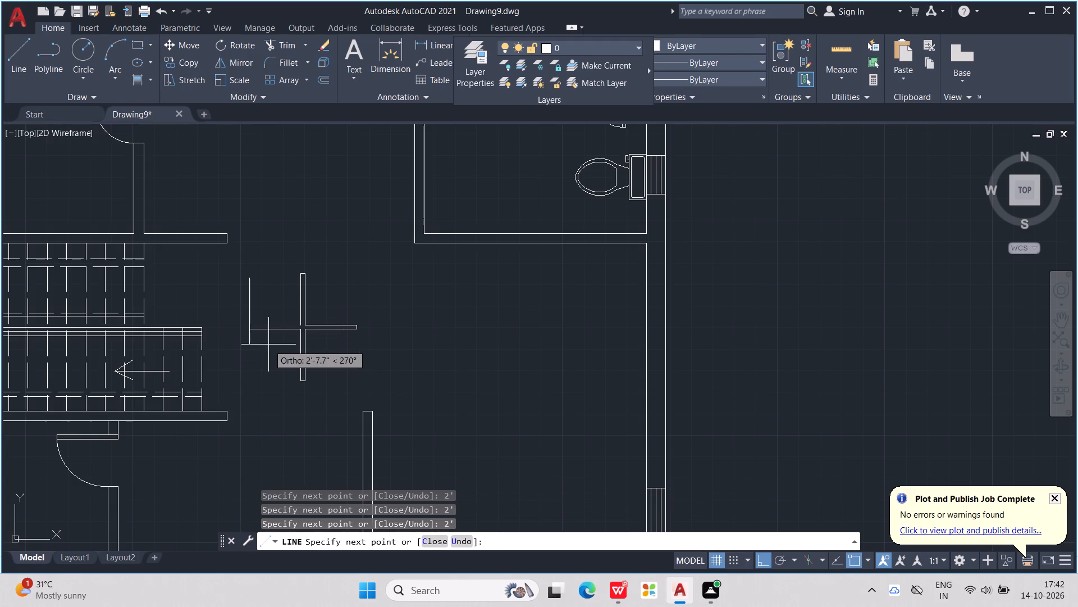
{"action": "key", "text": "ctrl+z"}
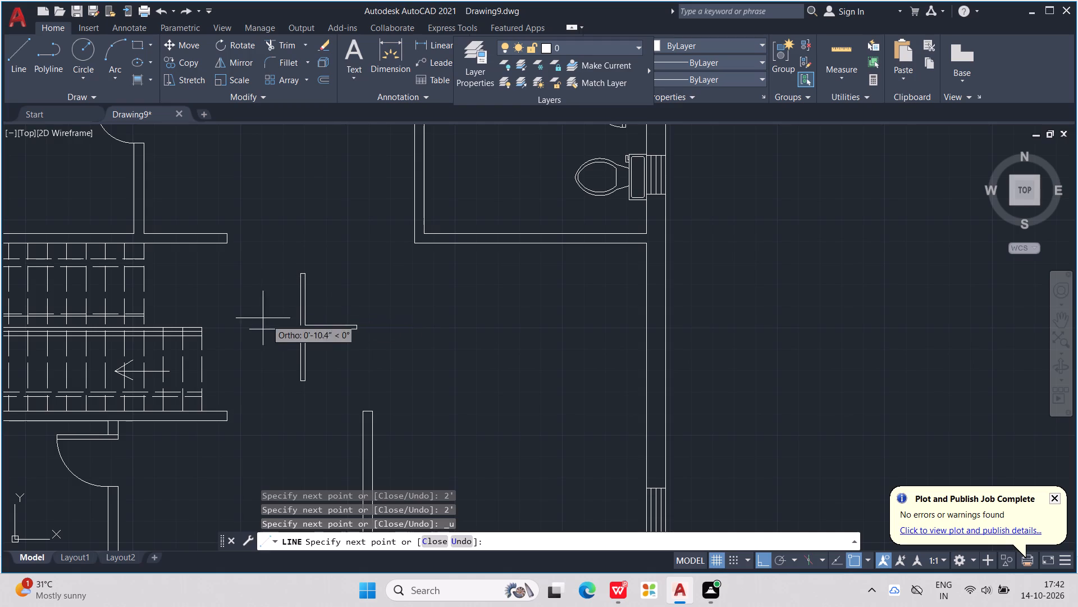
Finish the left arm of the cross symbol with segments 2" up and 2' right.
{"action": "type", "text": "2\""}
{"action": "key", "text": "Return"}
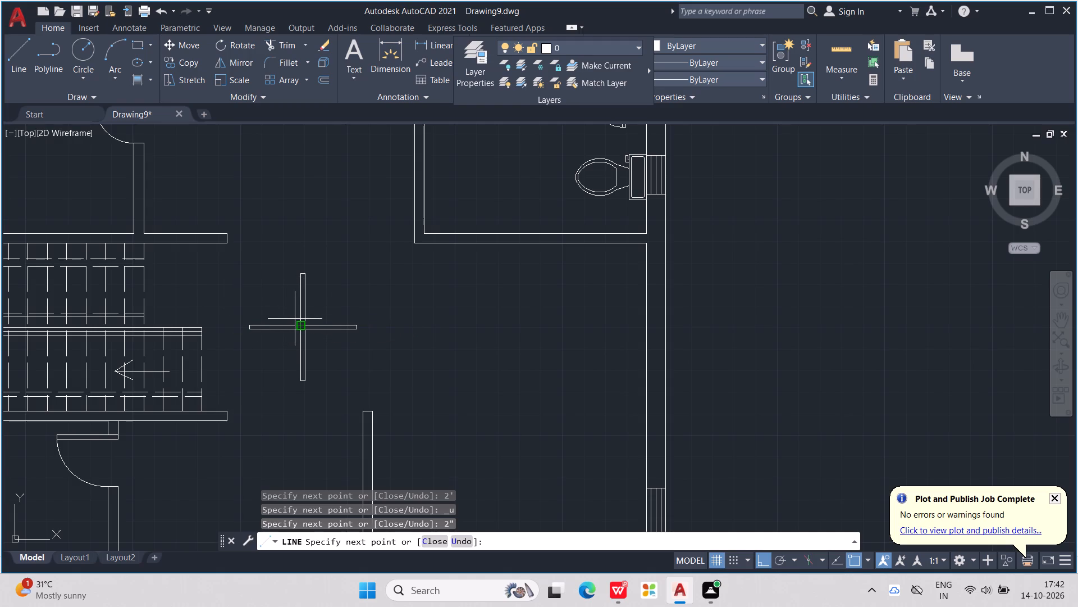
{"action": "type", "text": "2'"}
{"action": "key", "text": "Return"}
{"action": "key", "text": "Escape"}
Add an 8" high multiline text label in the left bedroom reading BEDROOM, with 15'0"X14'0" on a second line.
{"action": "scroll", "coordinate": [295, 319], "scroll_direction": "up", "scroll_amount": 1}
{"action": "scroll", "coordinate": [373, 323], "scroll_direction": "down", "scroll_amount": 2}
{"action": "middle_click_drag", "start_coordinate": [436, 354], "coordinate": [500, 362]}
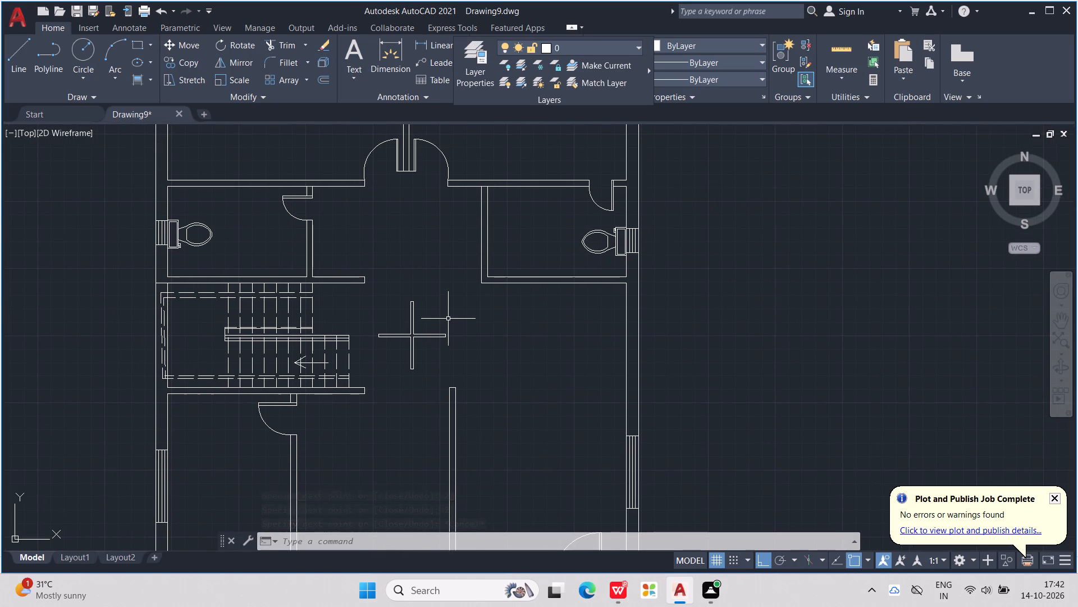
{"action": "scroll", "coordinate": [320, 305], "scroll_direction": "down", "scroll_amount": 3}
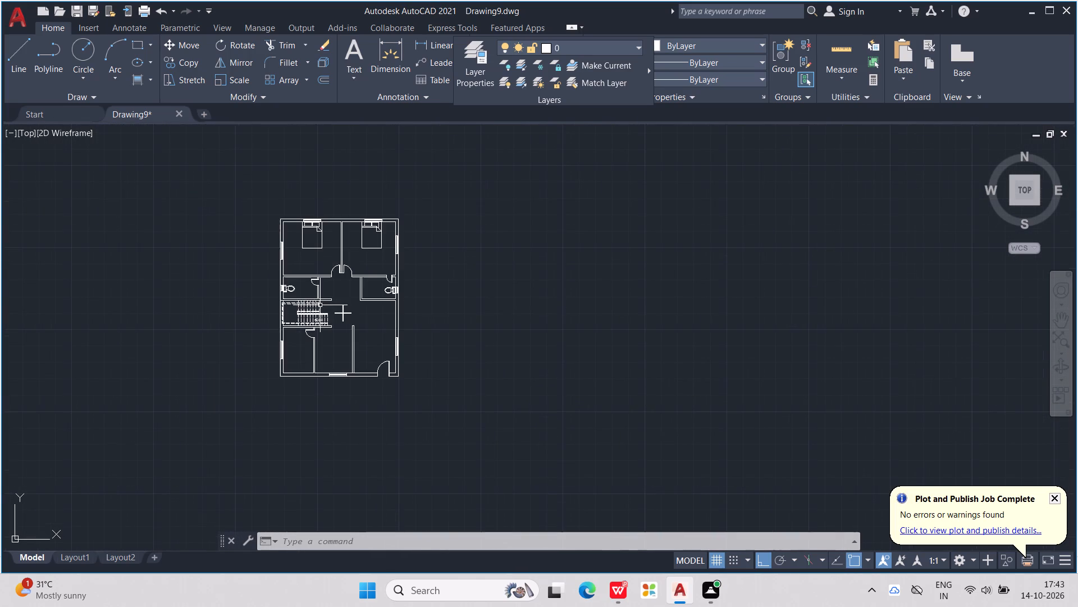
{"action": "scroll", "coordinate": [314, 261], "scroll_direction": "up", "scroll_amount": 2}
{"action": "key", "text": "t"}
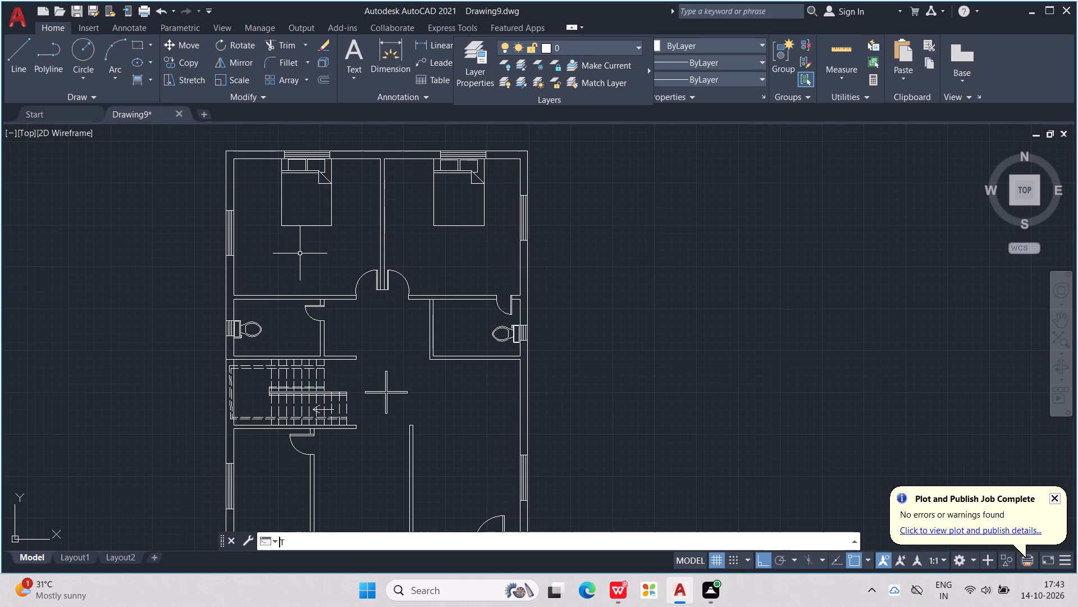
{"action": "key", "text": "Return"}
{"action": "double_click", "coordinate": [266, 248]}
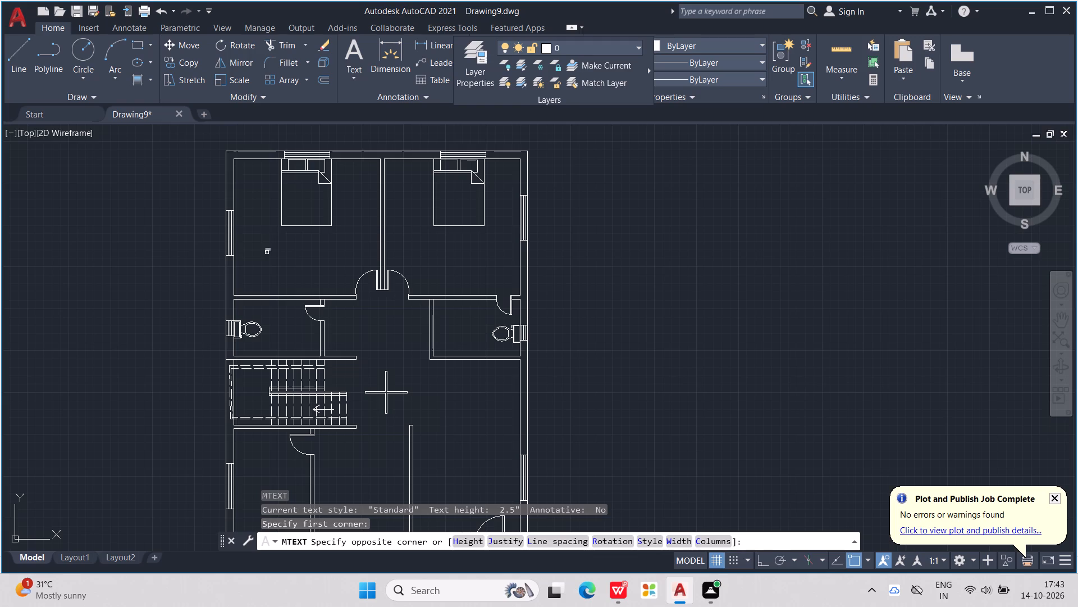
{"action": "triple_click", "coordinate": [267, 252]}
{"action": "left_click", "coordinate": [198, 62]}
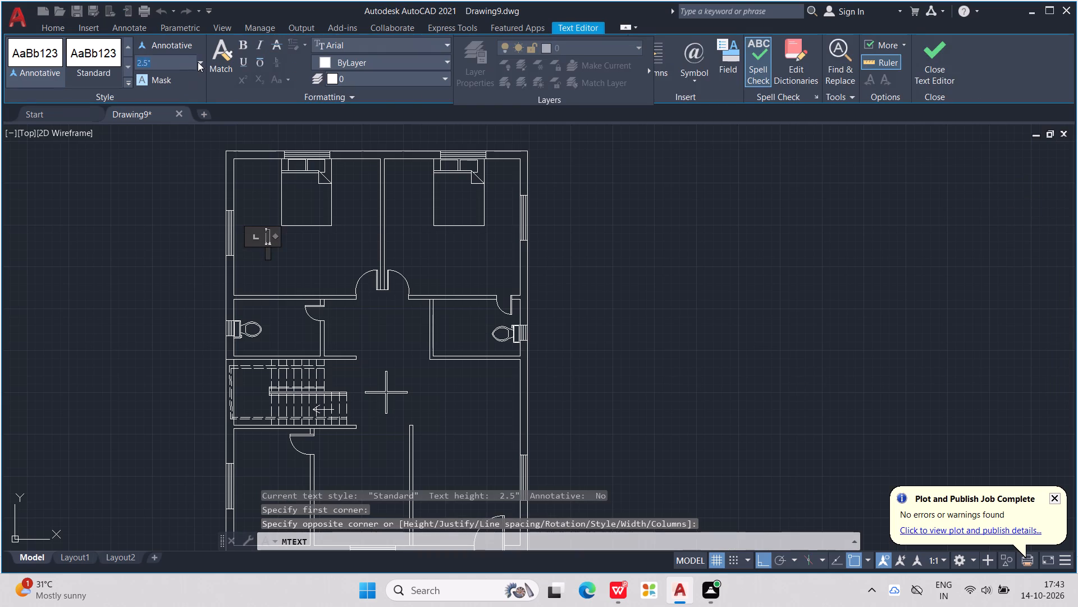
{"action": "left_click", "coordinate": [179, 97]}
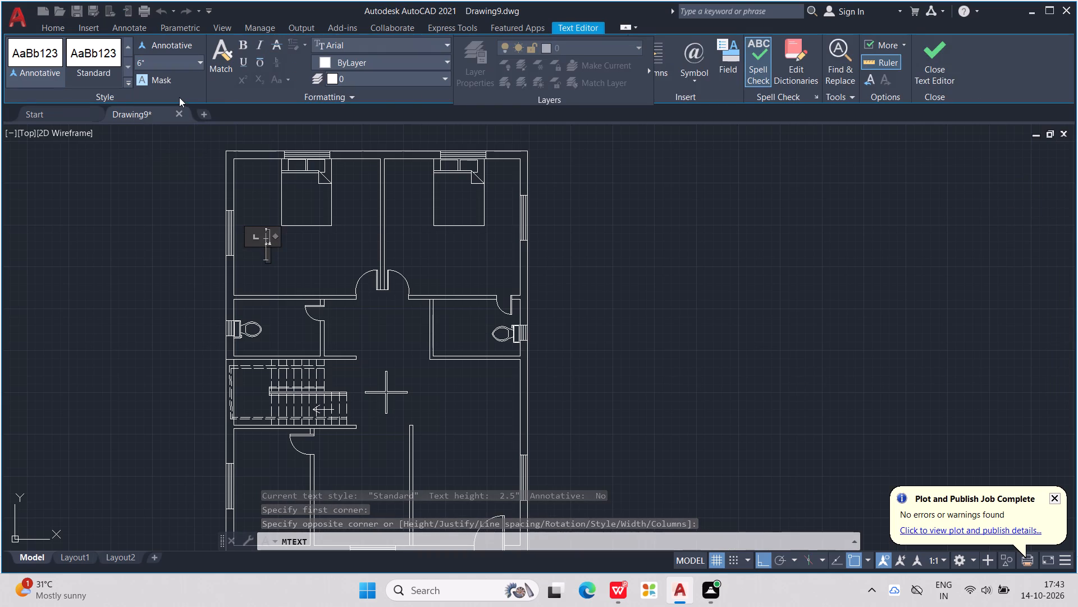
{"action": "left_click", "coordinate": [198, 61]}
{"action": "left_click", "coordinate": [165, 128]}
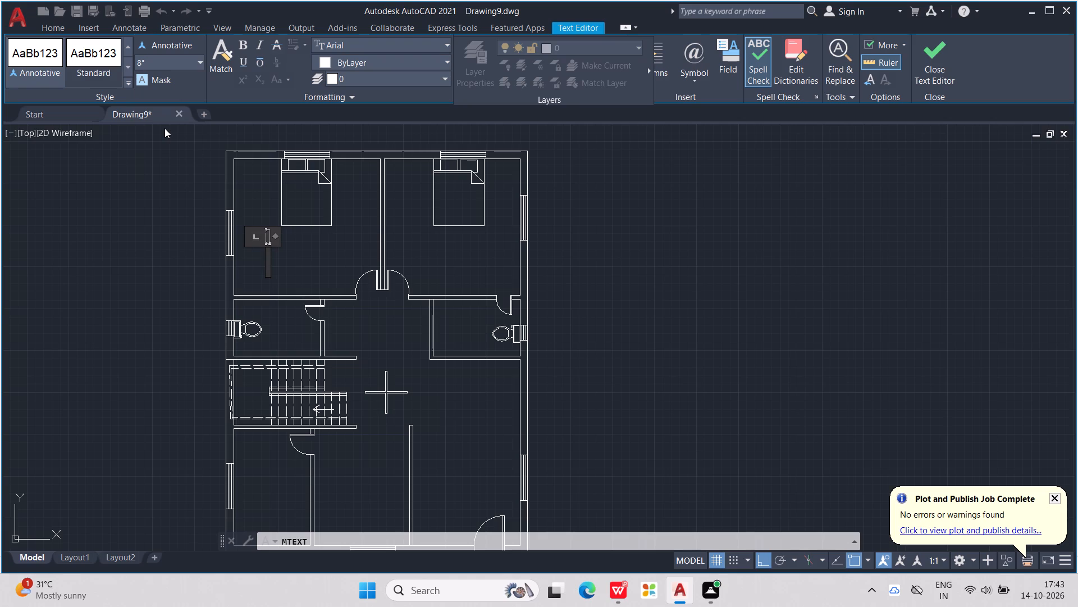
{"action": "type", "text": "BEDROOM"}
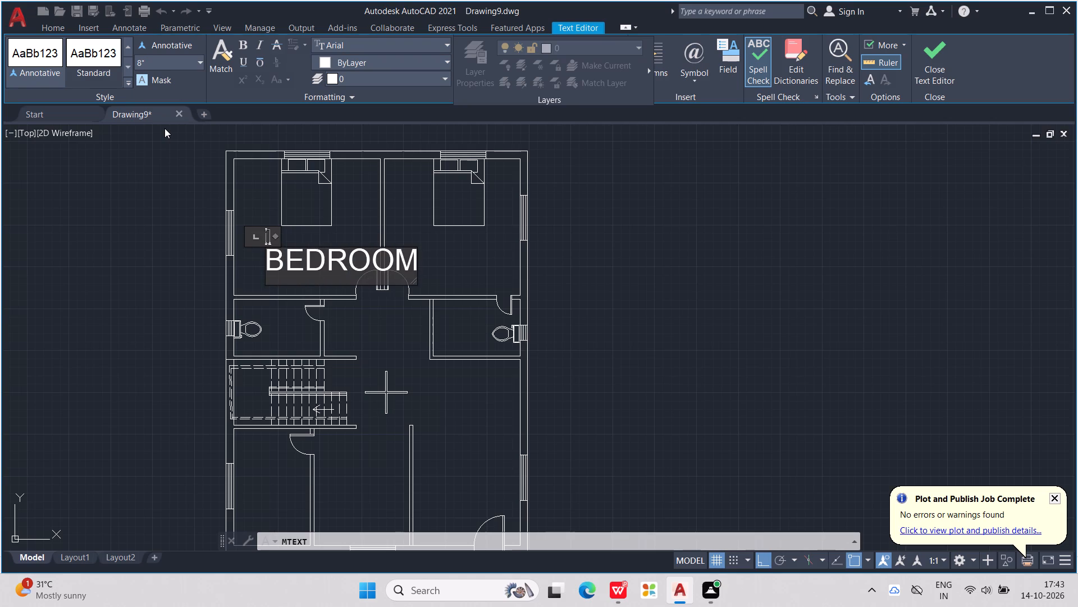
{"action": "key", "text": "Return"}
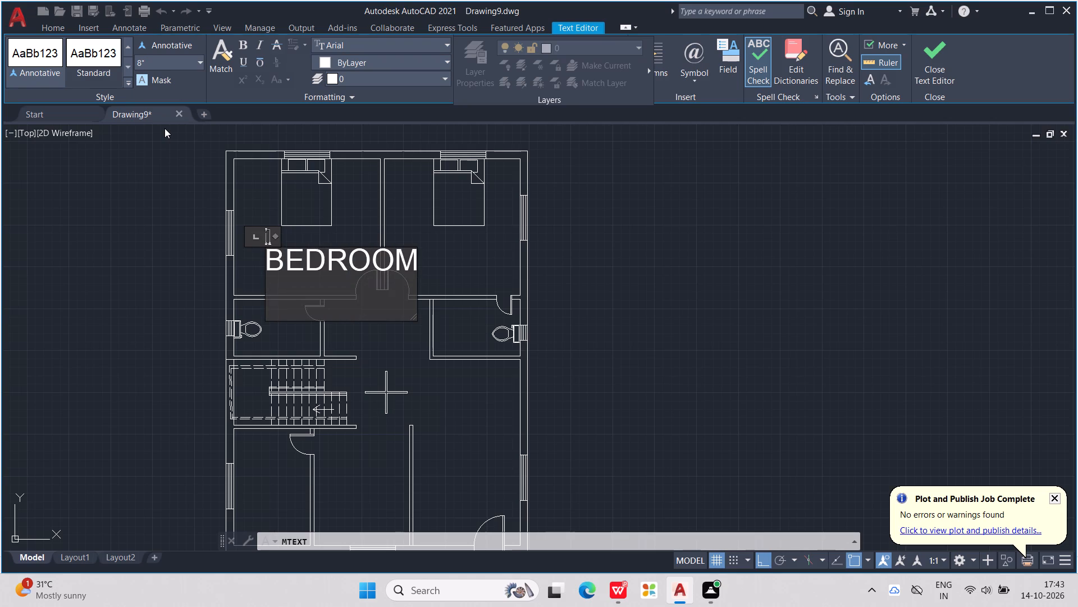
{"action": "type", "text": "15'"}
{"action": "key", "text": "0"}
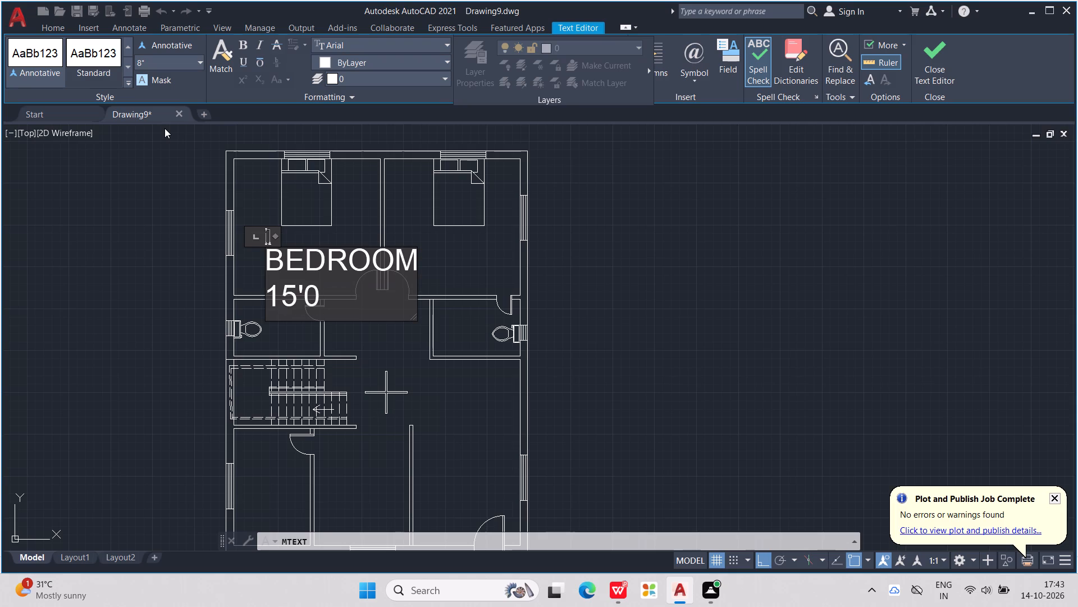
{"action": "key", "text": "shift+quotedbl"}
{"action": "key", "text": "x"}
{"action": "type", "text": "14'"}
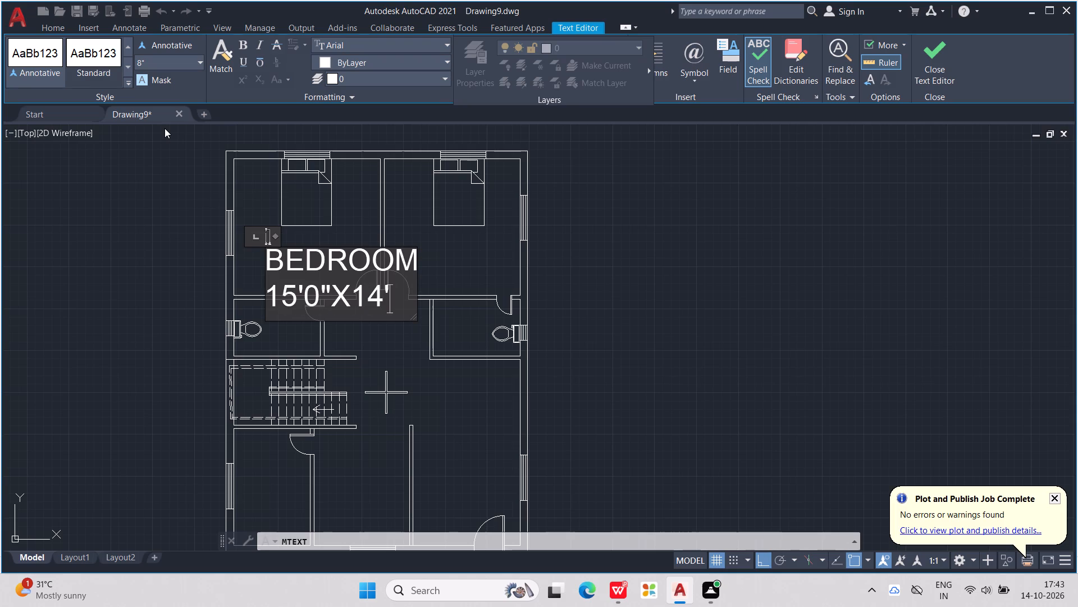
{"action": "type", "text": "0\""}
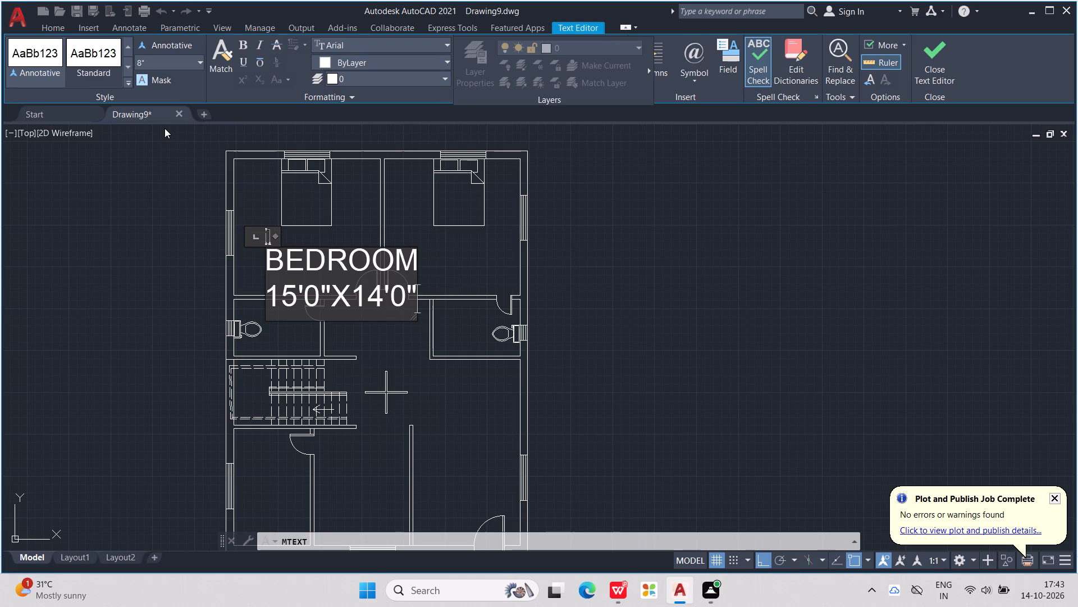
{"action": "key", "text": "Return"}
{"action": "left_click", "coordinate": [67, 172]}
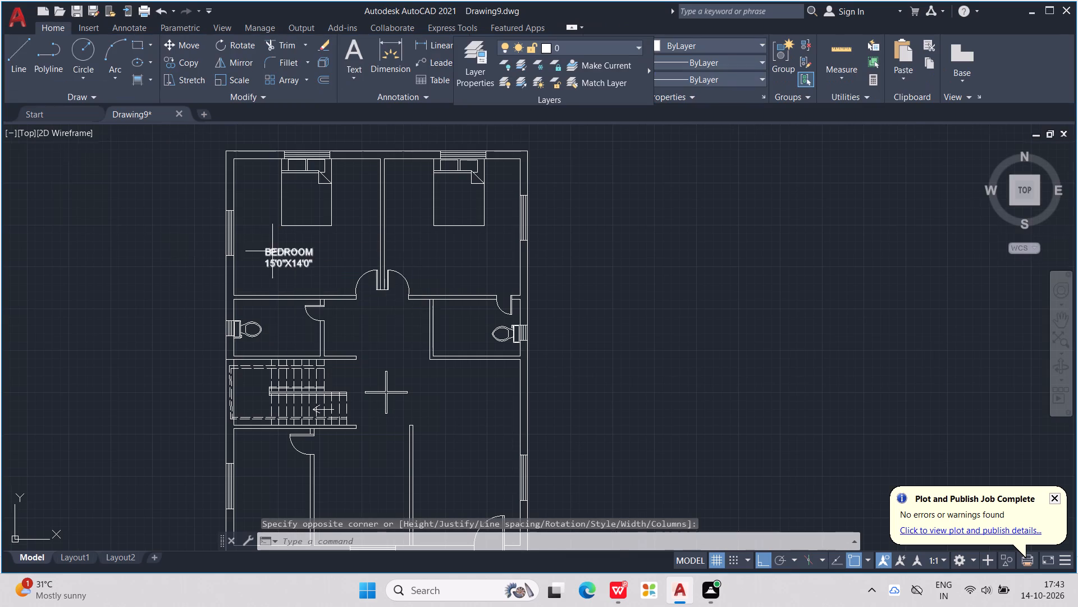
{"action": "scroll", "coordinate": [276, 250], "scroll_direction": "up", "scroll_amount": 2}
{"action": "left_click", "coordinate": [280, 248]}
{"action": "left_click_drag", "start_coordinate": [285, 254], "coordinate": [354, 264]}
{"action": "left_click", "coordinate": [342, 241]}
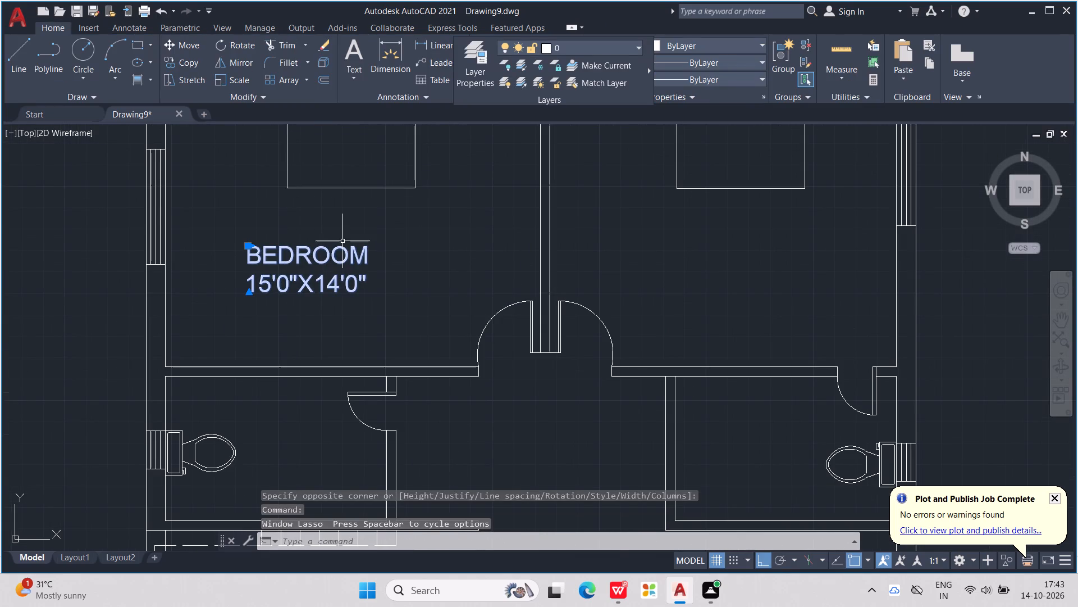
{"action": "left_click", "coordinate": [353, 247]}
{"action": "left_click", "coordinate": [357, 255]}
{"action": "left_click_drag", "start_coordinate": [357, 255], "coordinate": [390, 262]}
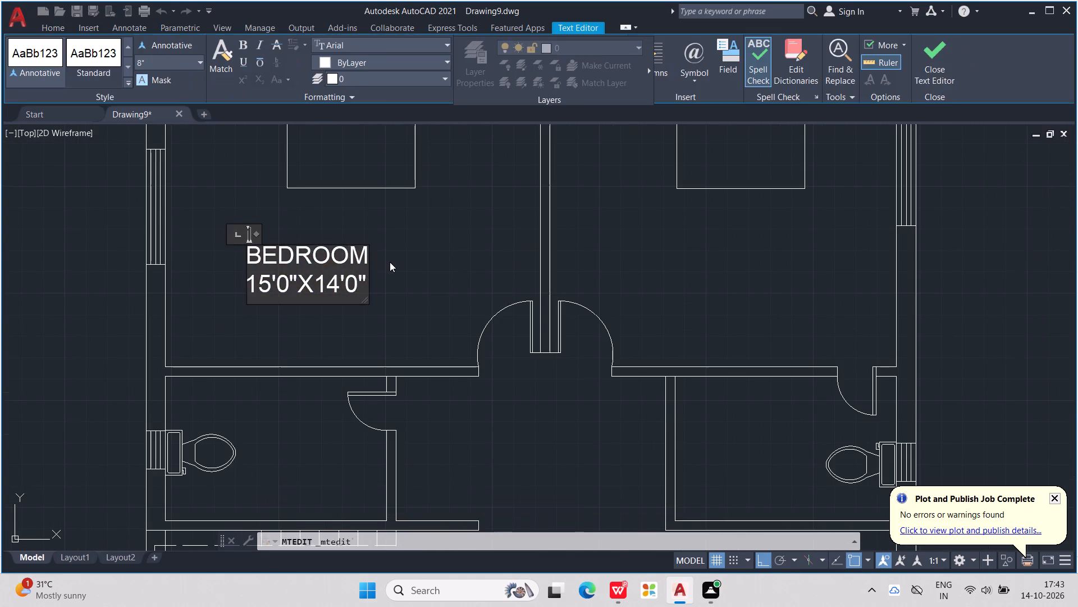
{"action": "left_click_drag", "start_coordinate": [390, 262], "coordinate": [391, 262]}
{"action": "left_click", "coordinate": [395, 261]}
Stretch the text frame of the left bedroom's label wider to the right.
{"action": "left_click", "coordinate": [318, 284]}
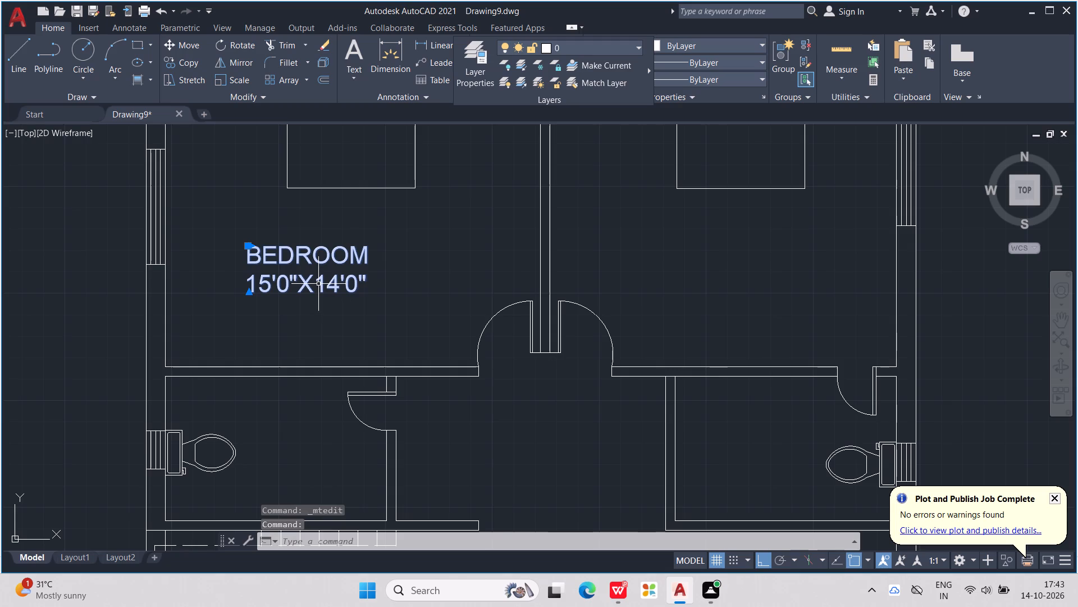
{"action": "left_click_drag", "start_coordinate": [250, 247], "coordinate": [407, 252]}
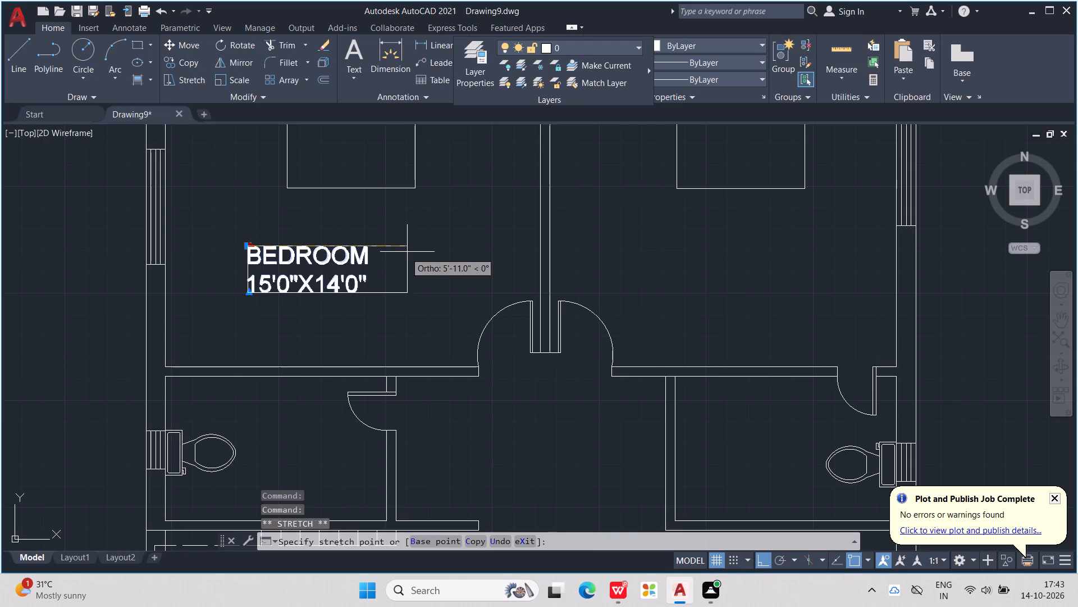
{"action": "left_click_drag", "start_coordinate": [407, 252], "coordinate": [420, 250]}
{"action": "left_click", "coordinate": [422, 249]}
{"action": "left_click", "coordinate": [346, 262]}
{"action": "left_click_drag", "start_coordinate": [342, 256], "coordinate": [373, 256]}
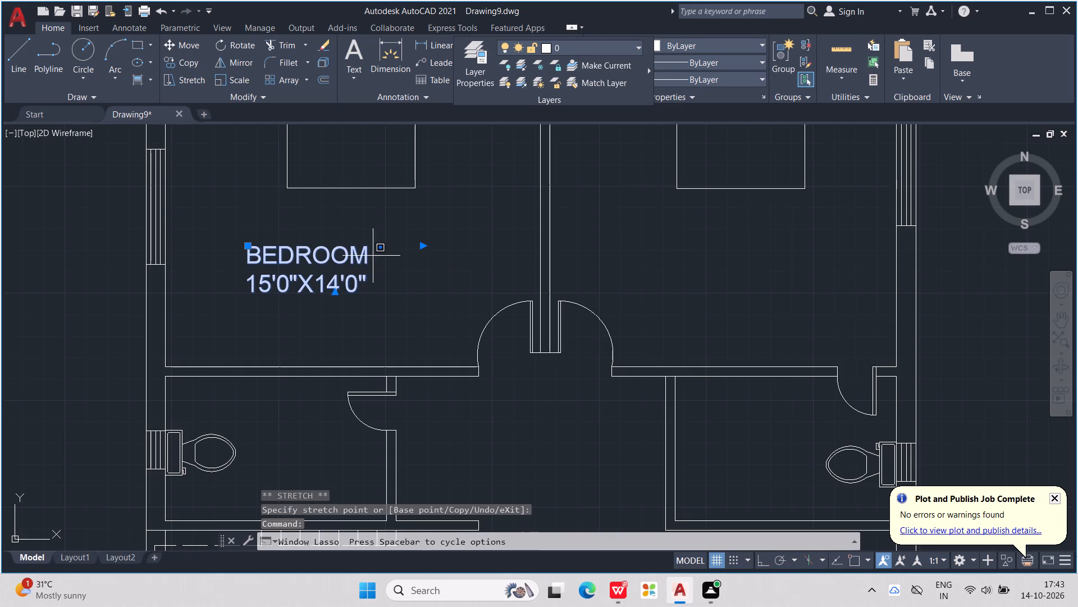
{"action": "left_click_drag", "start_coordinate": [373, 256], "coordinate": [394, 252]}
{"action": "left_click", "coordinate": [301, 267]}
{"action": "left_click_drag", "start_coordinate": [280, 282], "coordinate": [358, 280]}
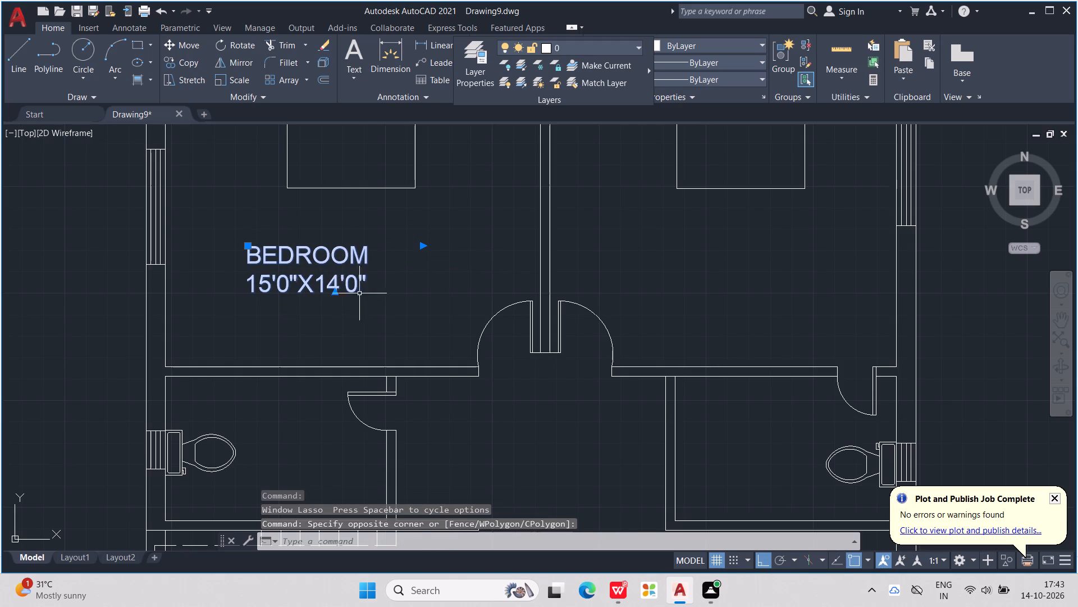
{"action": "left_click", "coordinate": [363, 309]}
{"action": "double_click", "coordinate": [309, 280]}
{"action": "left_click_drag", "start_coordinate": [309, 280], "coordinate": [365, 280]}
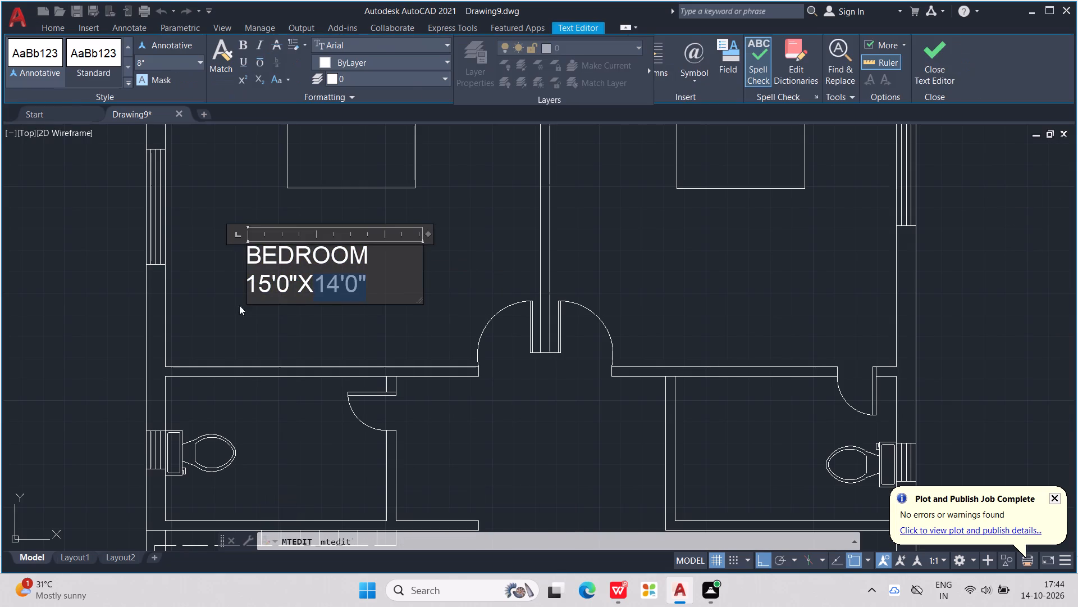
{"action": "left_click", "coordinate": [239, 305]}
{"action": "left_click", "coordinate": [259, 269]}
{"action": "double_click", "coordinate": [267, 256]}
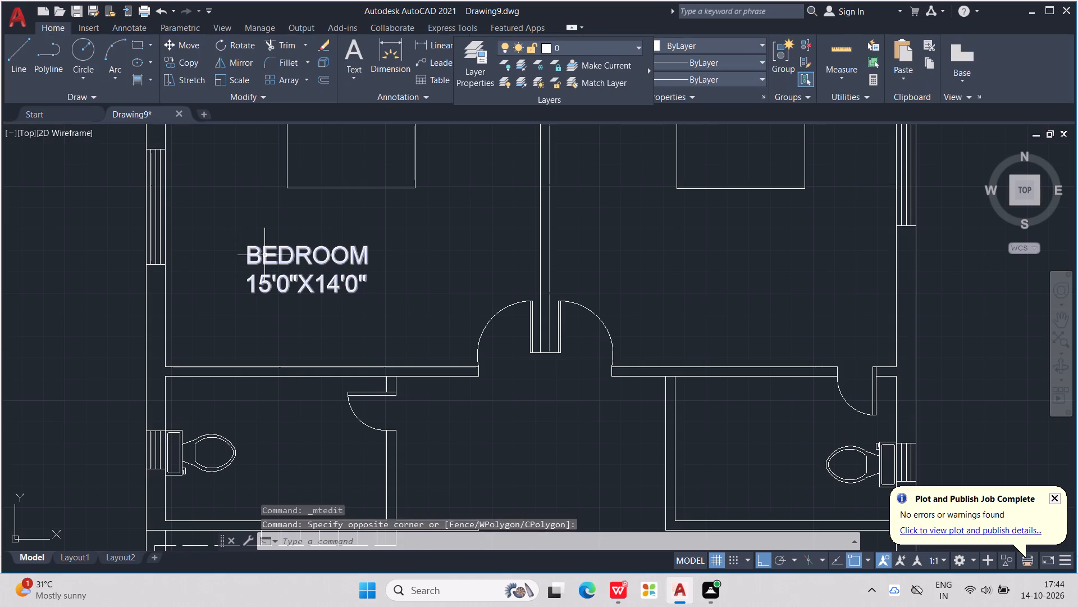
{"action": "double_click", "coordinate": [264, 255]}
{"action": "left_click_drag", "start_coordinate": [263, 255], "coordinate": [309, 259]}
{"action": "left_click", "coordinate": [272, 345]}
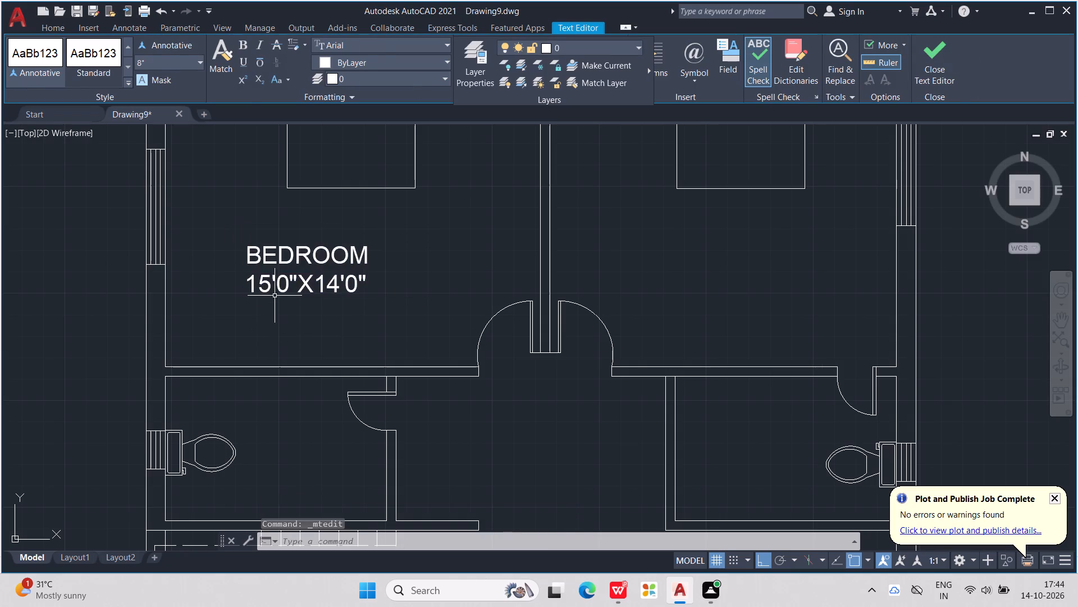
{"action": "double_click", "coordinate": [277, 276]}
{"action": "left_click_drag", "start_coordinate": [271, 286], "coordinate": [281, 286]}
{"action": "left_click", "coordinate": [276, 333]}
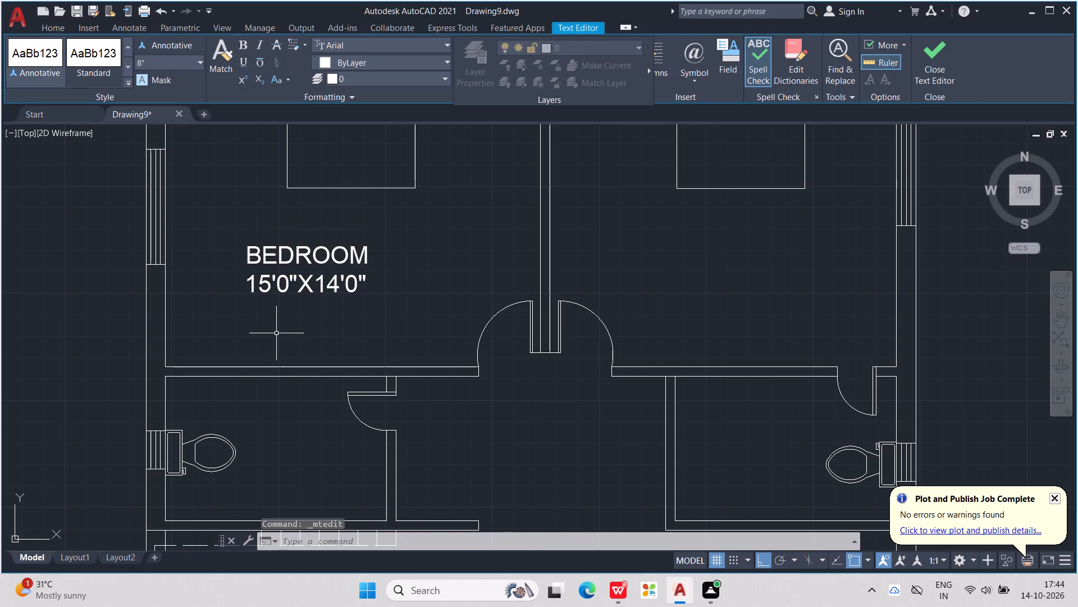
Move the BEDROOM label slightly to the right so it sits below the left bedroom's bed.
{"action": "left_click", "coordinate": [286, 271]}
{"action": "left_click", "coordinate": [288, 280]}
{"action": "left_click", "coordinate": [272, 284]}
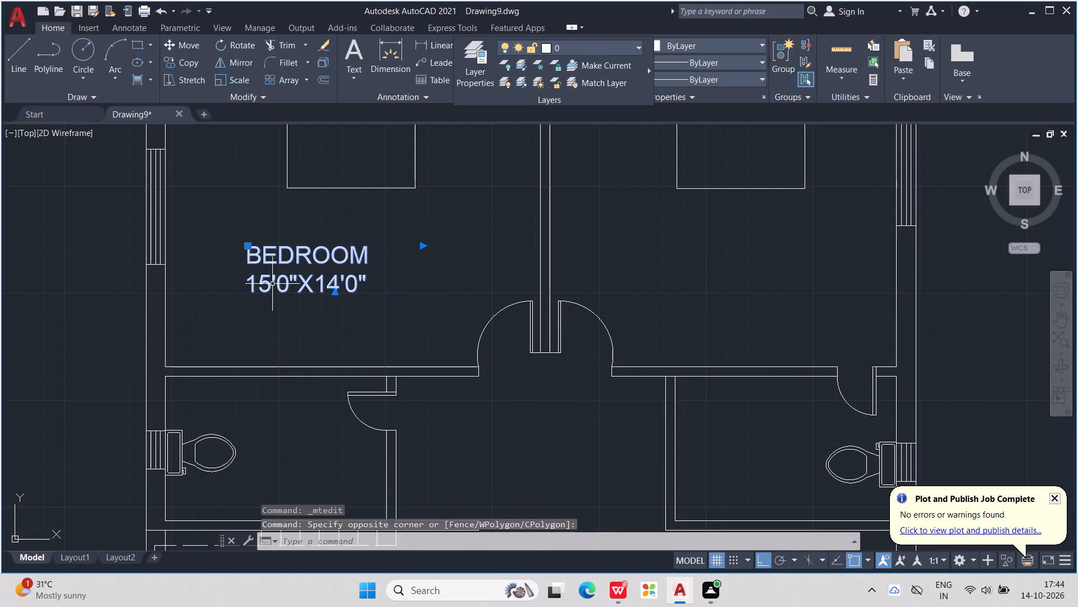
{"action": "left_click_drag", "start_coordinate": [278, 279], "coordinate": [312, 280]}
{"action": "left_click", "coordinate": [312, 280]}
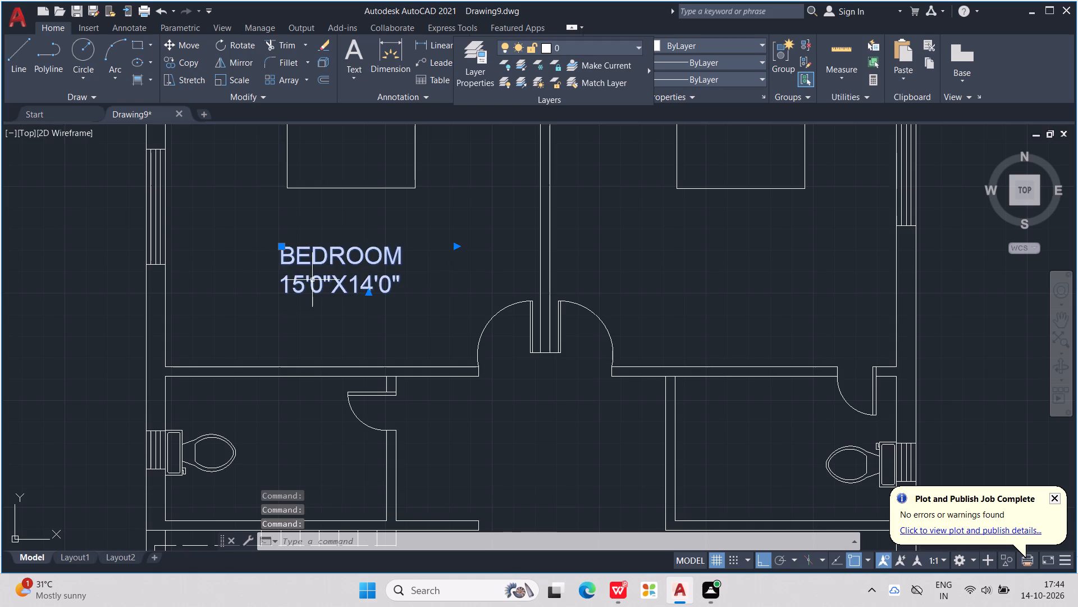
{"action": "scroll", "coordinate": [312, 280], "scroll_direction": "down", "scroll_amount": 3}
{"action": "key", "text": "Escape"}
{"action": "key", "text": "Escape"}
{"action": "key", "text": "Escape"}
Copy the BEDROOM 15'0"X14'0" label and paste it below the bed in the right bedroom.
{"action": "scroll", "coordinate": [430, 284], "scroll_direction": "up", "scroll_amount": 1}
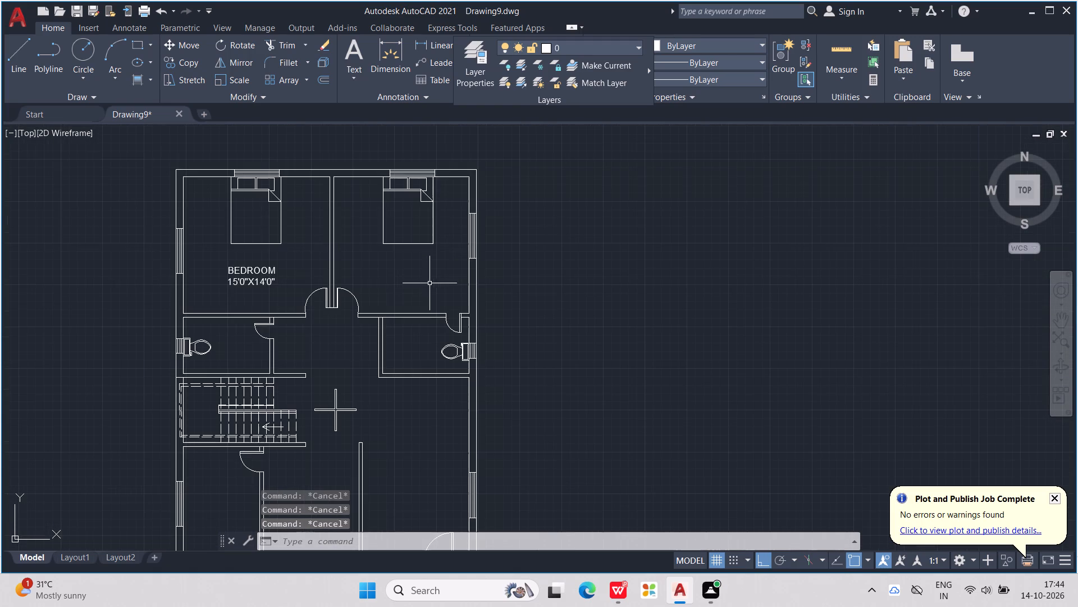
{"action": "left_click", "coordinate": [253, 273]}
{"action": "key", "text": "ctrl+c"}
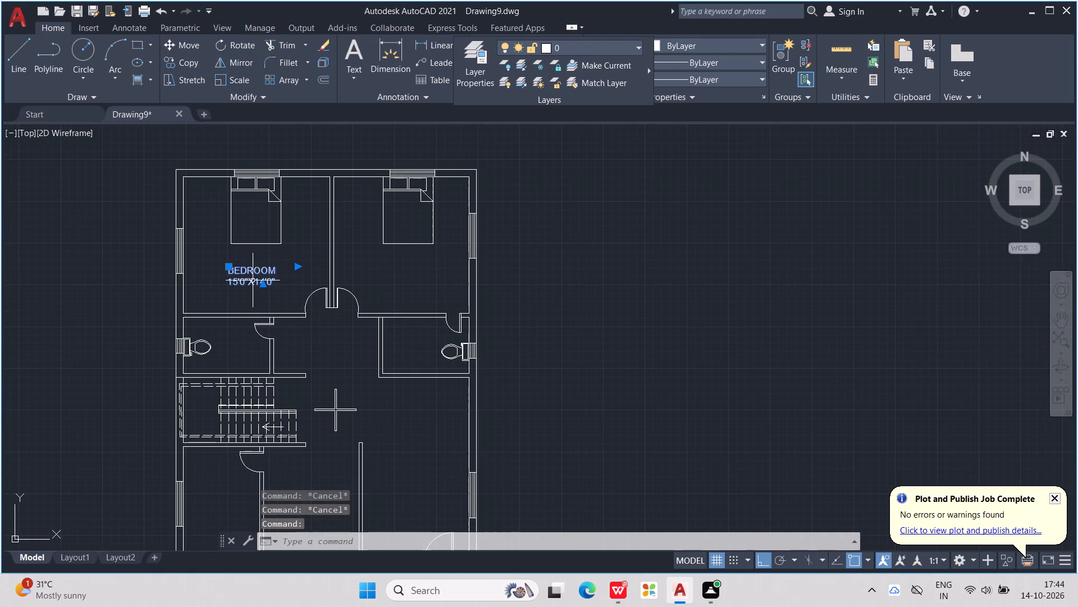
{"action": "key", "text": "ctrl+v"}
{"action": "scroll", "coordinate": [339, 298], "scroll_direction": "up", "scroll_amount": 2}
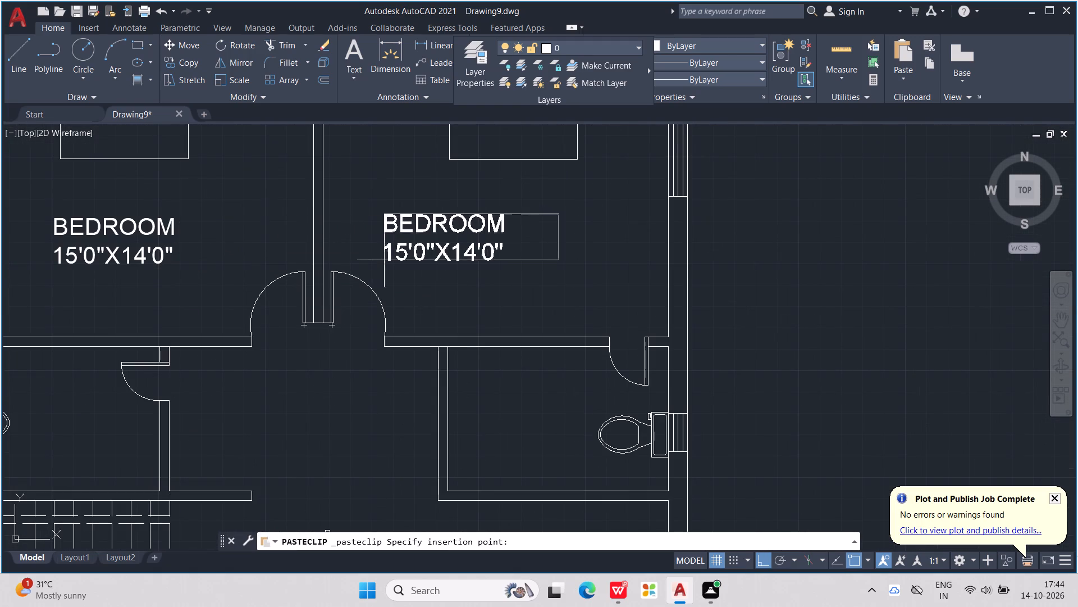
{"action": "left_click", "coordinate": [424, 253]}
{"action": "scroll", "coordinate": [426, 255], "scroll_direction": "down", "scroll_amount": 1}
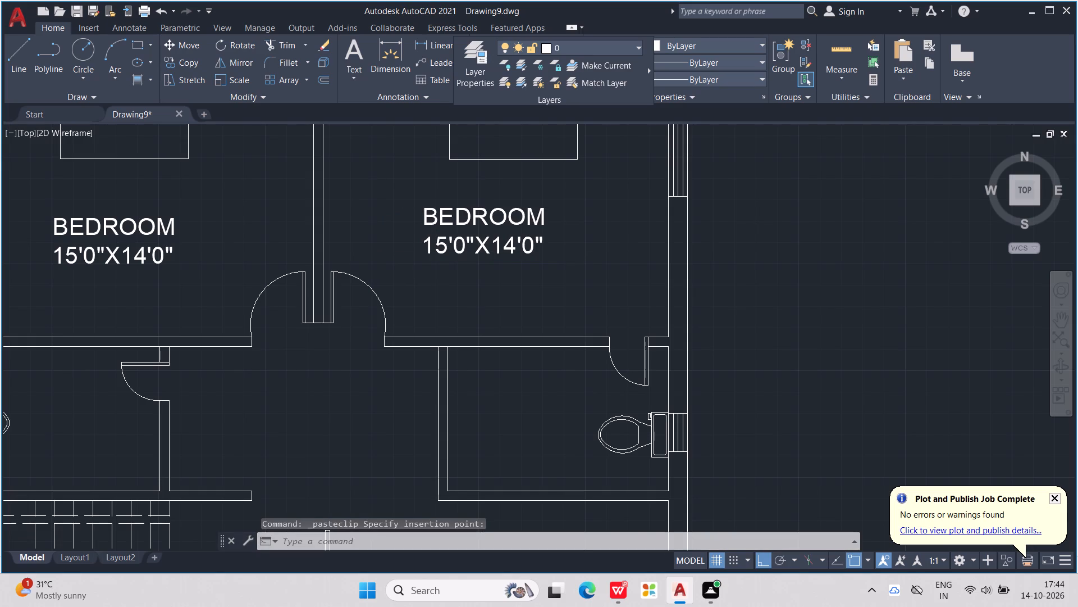
{"action": "key", "text": "Escape"}
{"action": "key", "text": "Escape"}
{"action": "key", "text": "Escape"}
{"action": "key", "text": "Escape"}
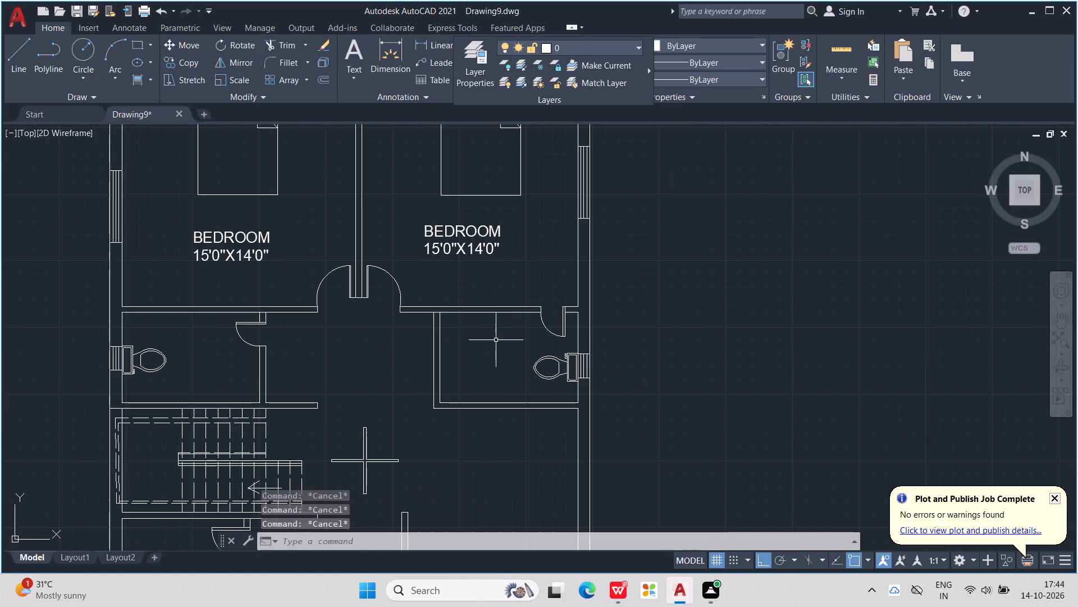
Copy the right bedroom's label and paste it into the right toilet, beside the toilet fixture.
{"action": "left_click", "coordinate": [477, 232]}
{"action": "key", "text": "ctrl+c"}
{"action": "key", "text": "ctrl+v"}
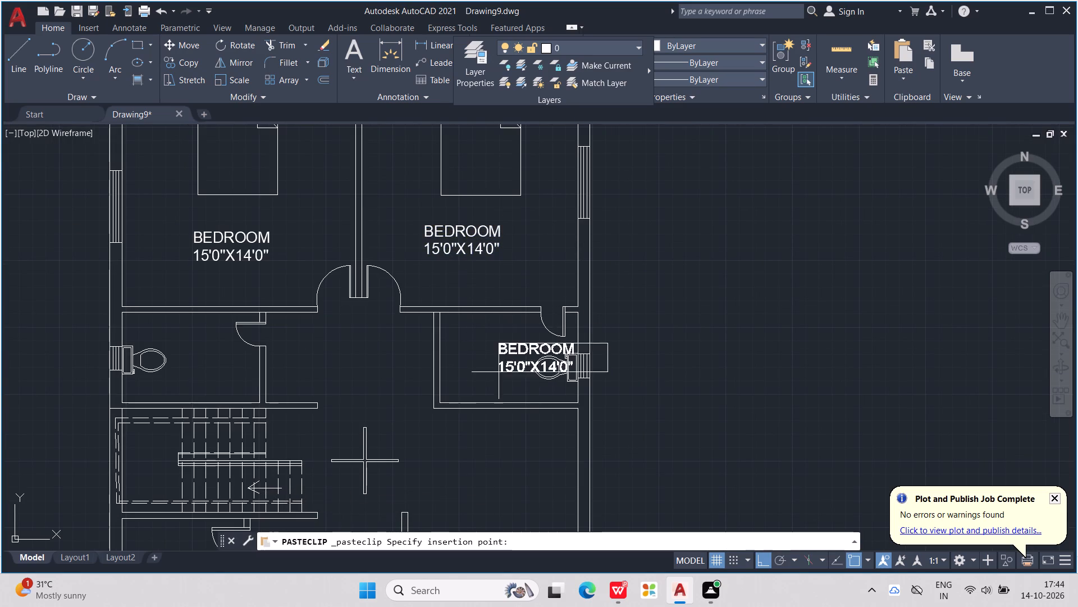
{"action": "scroll", "coordinate": [469, 373], "scroll_direction": "up", "scroll_amount": 2}
{"action": "left_click", "coordinate": [413, 350]}
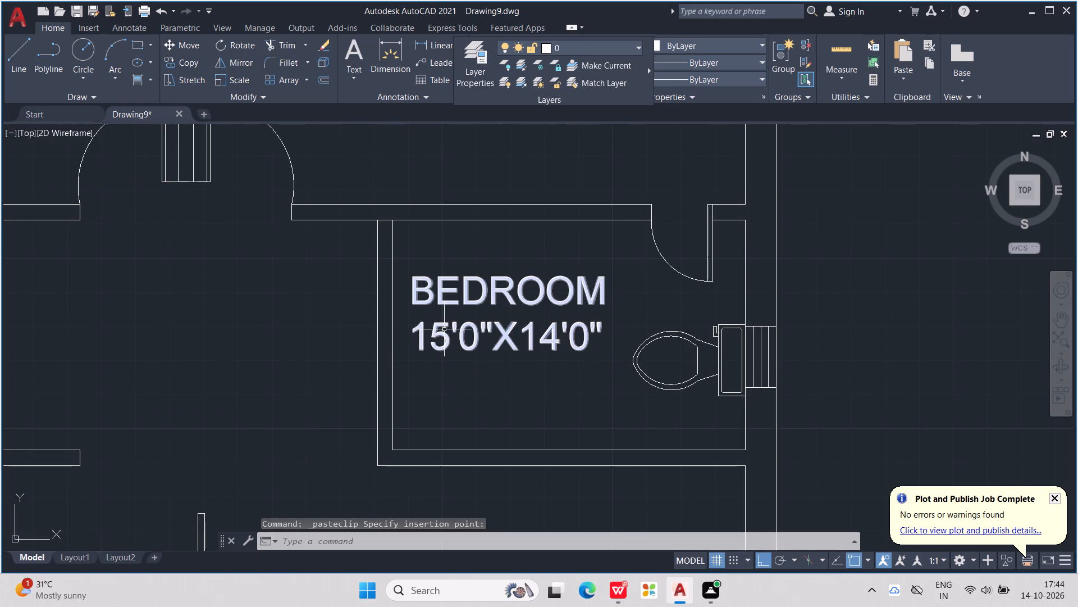
Change the pasted label in the right toilet to read TOILET with 9'0"X6'0" on the second line.
{"action": "double_click", "coordinate": [464, 292]}
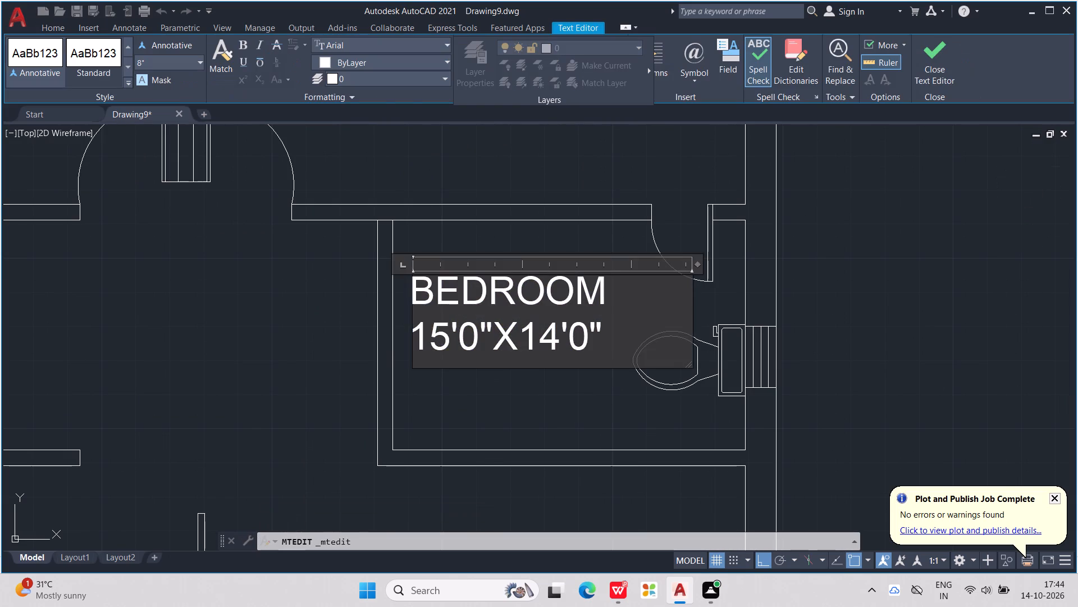
{"action": "left_click_drag", "start_coordinate": [612, 295], "coordinate": [362, 295]}
{"action": "key", "text": "t"}
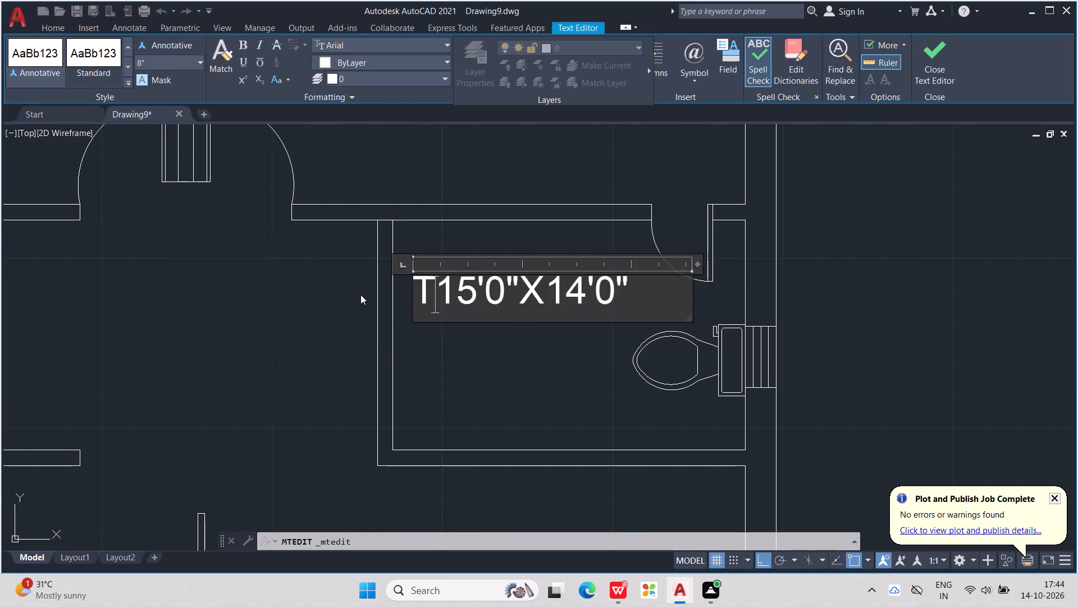
{"action": "type", "text": "OIL"}
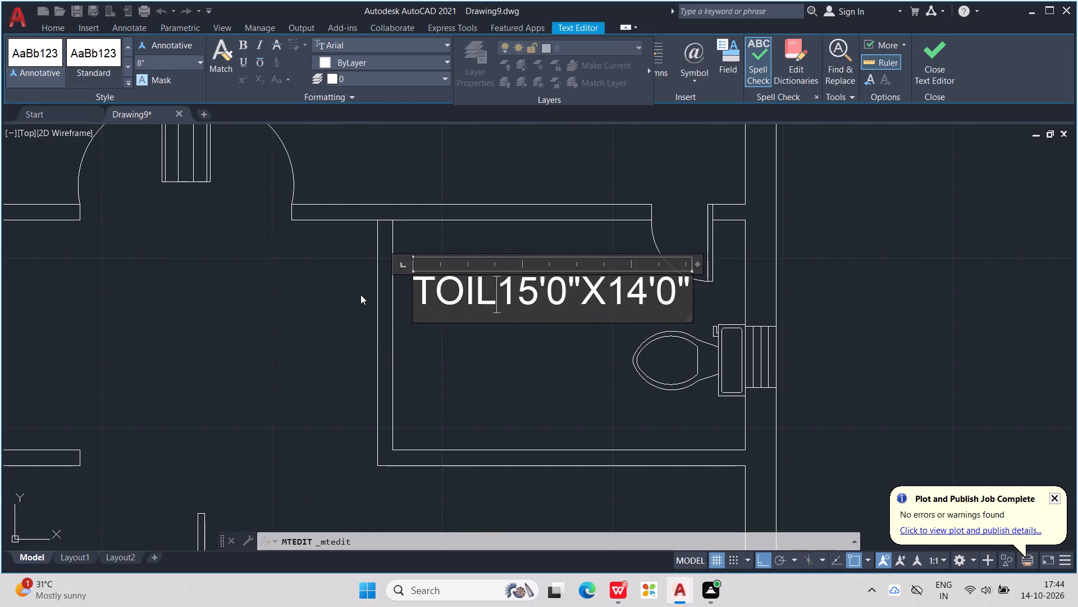
{"action": "type", "text": "ET"}
{"action": "key", "text": "Return"}
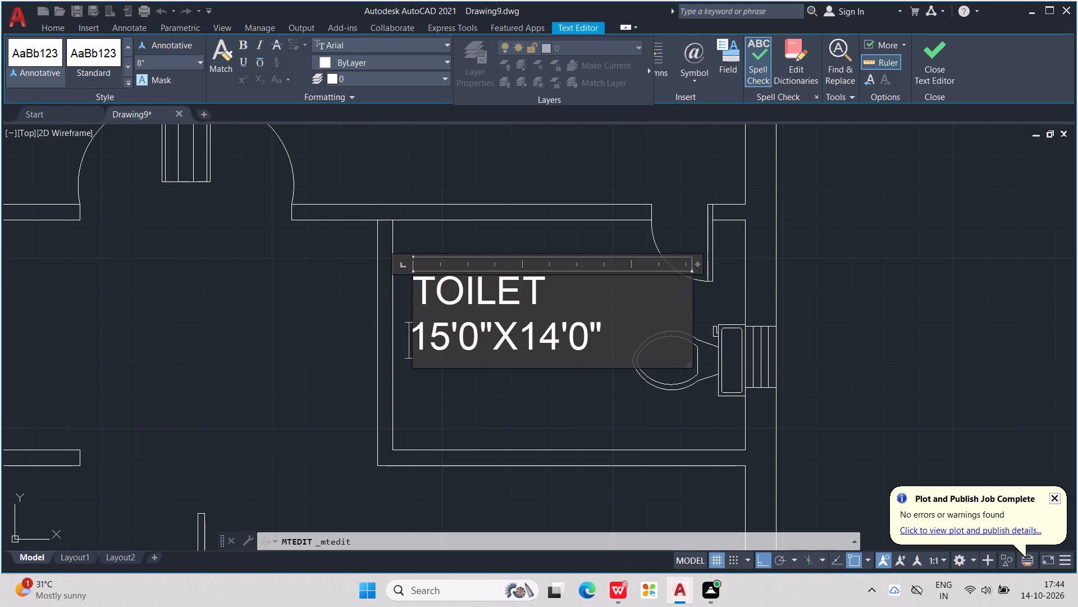
{"action": "left_click_drag", "start_coordinate": [450, 335], "coordinate": [407, 333]}
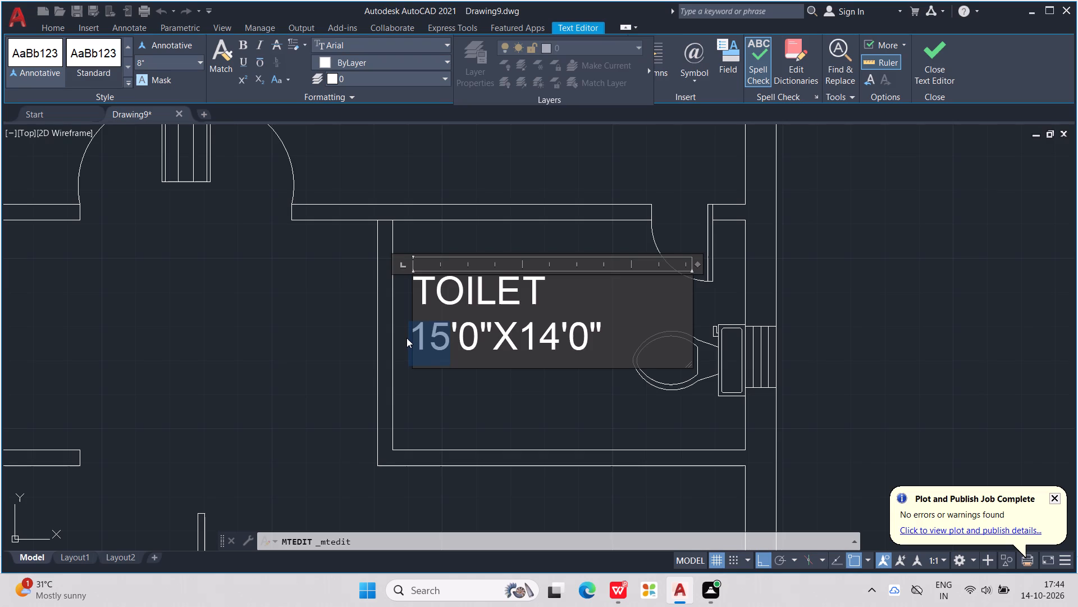
{"action": "type", "text": "9'"}
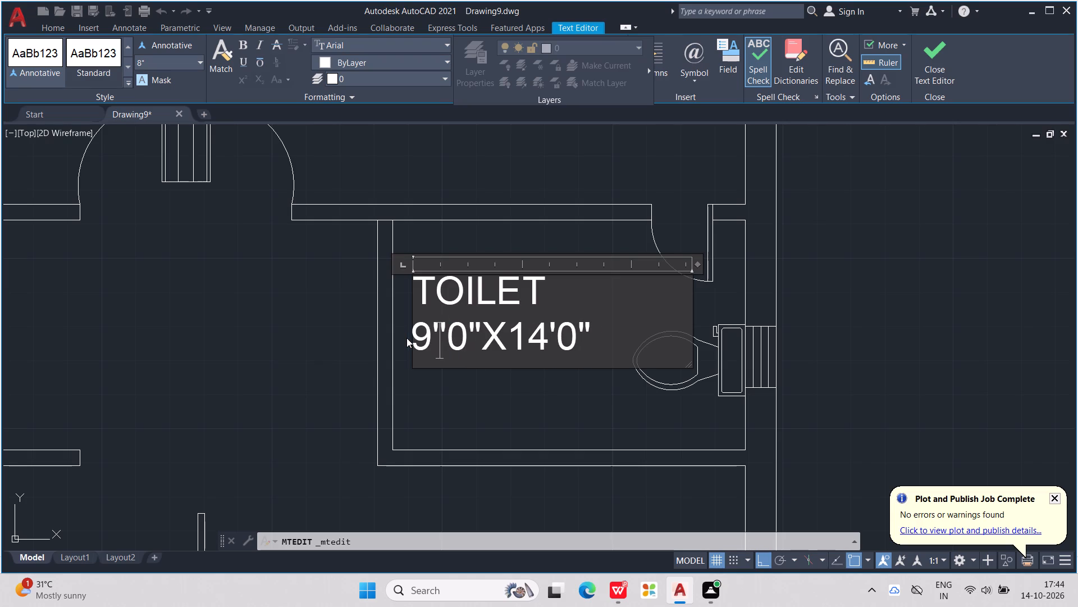
{"action": "key", "text": "BackSpace"}
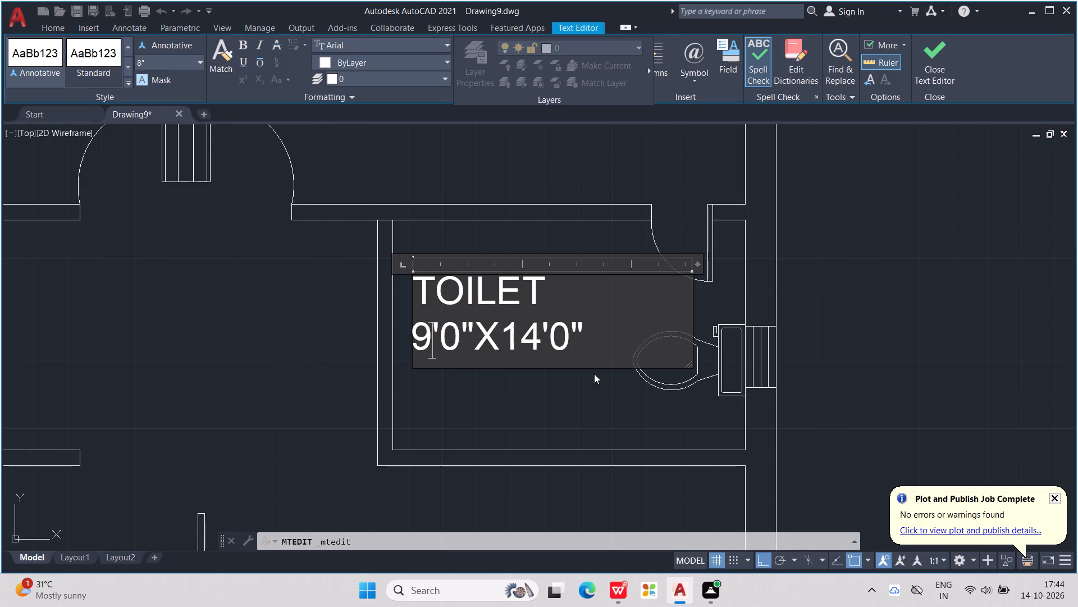
{"action": "left_click", "coordinate": [537, 341]}
{"action": "key", "text": "BackSpace"}
{"action": "key", "text": "BackSpace"}
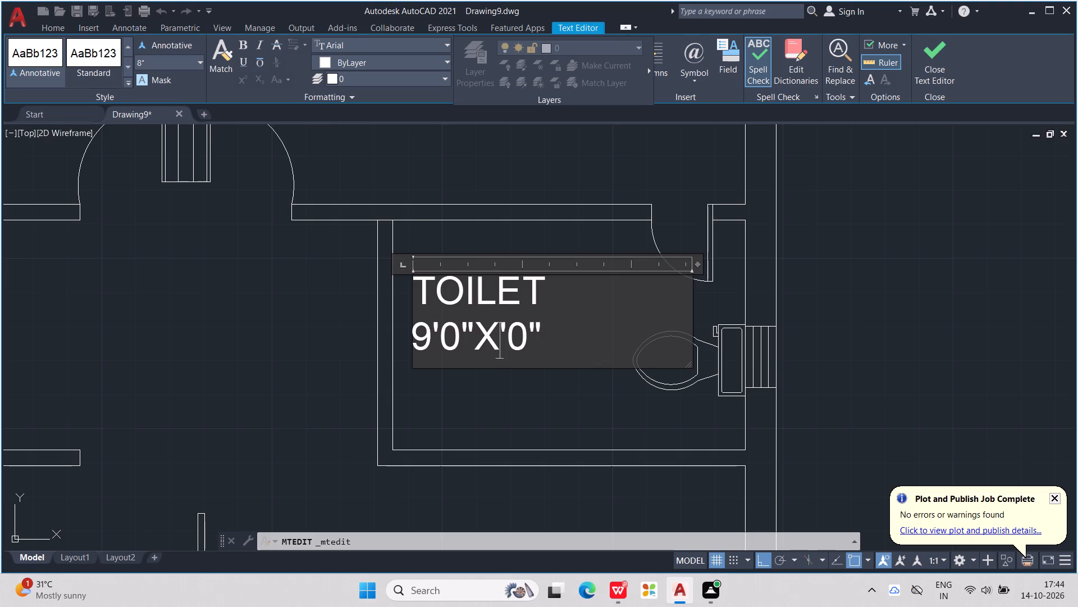
{"action": "key", "text": "6"}
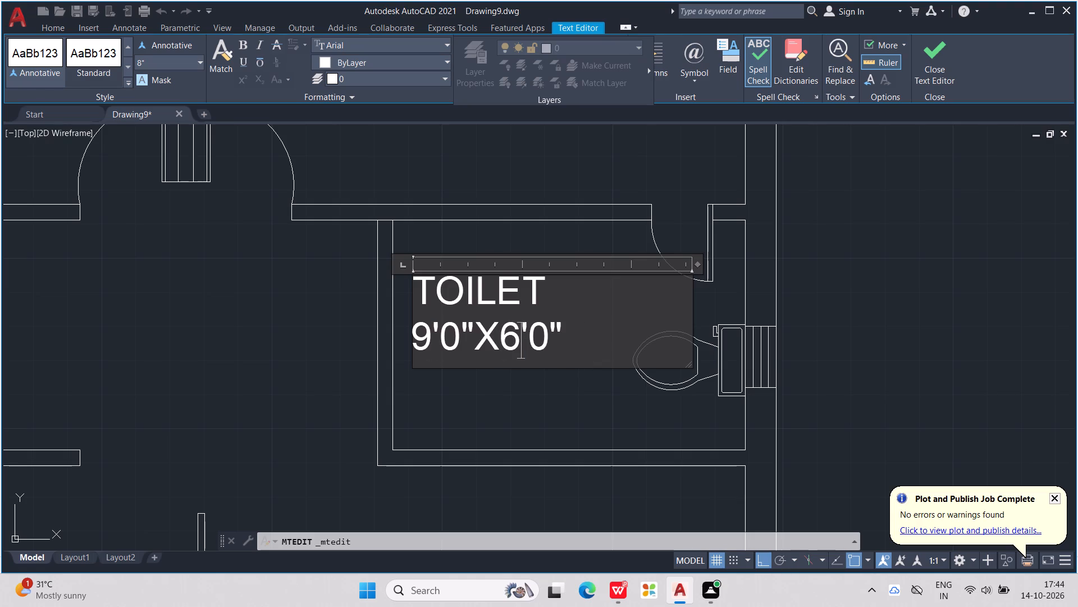
{"action": "left_click", "coordinate": [243, 338]}
Move the right toilet's label slightly down and to the right, toward the middle of the room.
{"action": "left_click", "coordinate": [547, 331]}
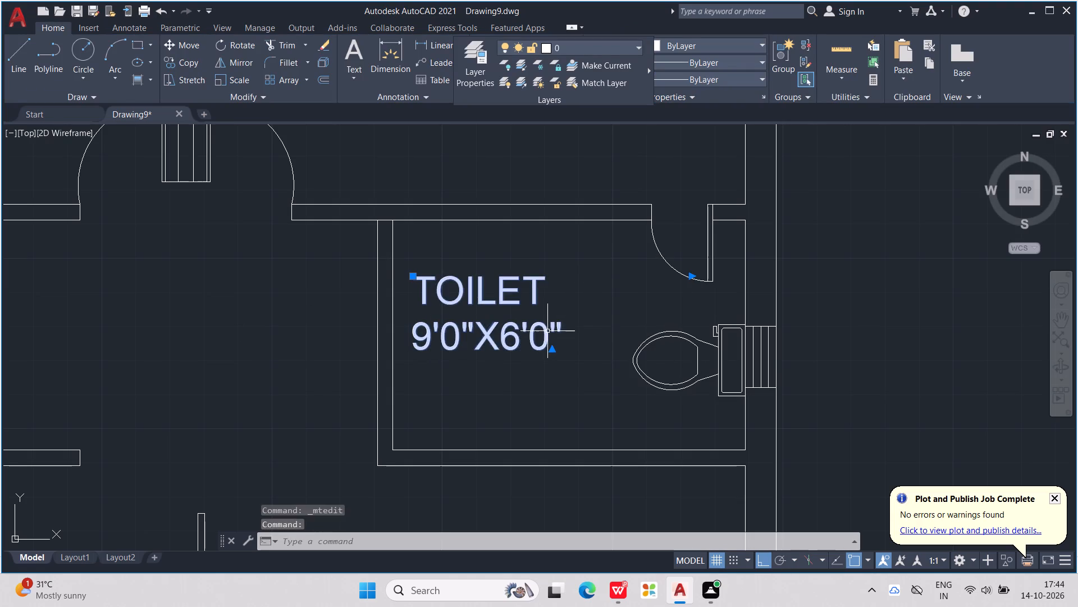
{"action": "left_click_drag", "start_coordinate": [492, 347], "coordinate": [504, 369]}
{"action": "left_click", "coordinate": [504, 369]}
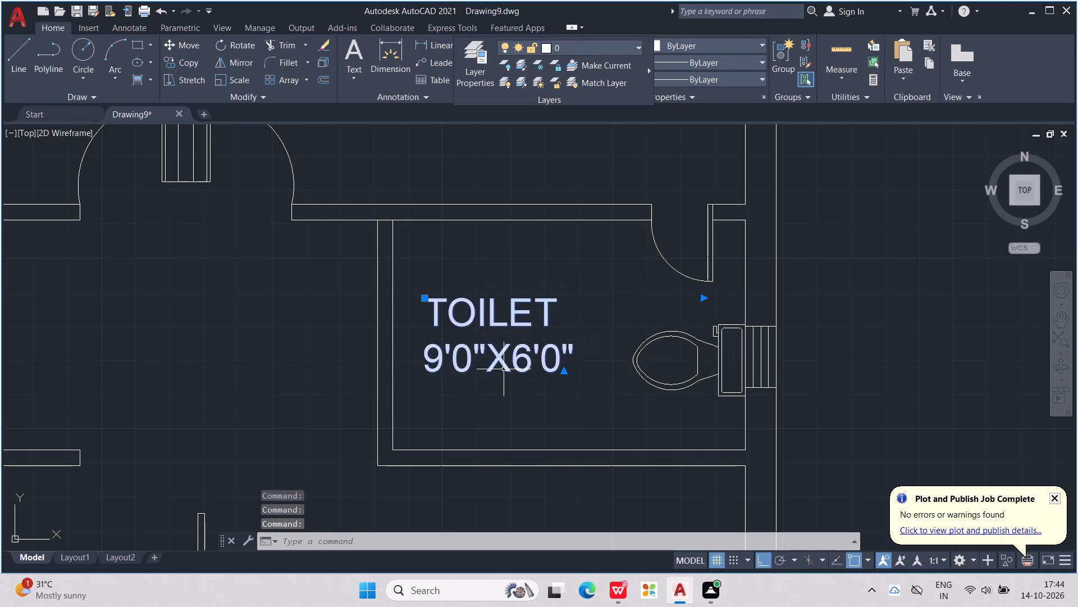
Copy the TOILET 9'0"X6'0" label and paste it into the left toilet, beside the toilet fixture.
{"action": "left_click", "coordinate": [503, 361]}
{"action": "key", "text": "ctrl+c"}
{"action": "key", "text": "ctrl+v"}
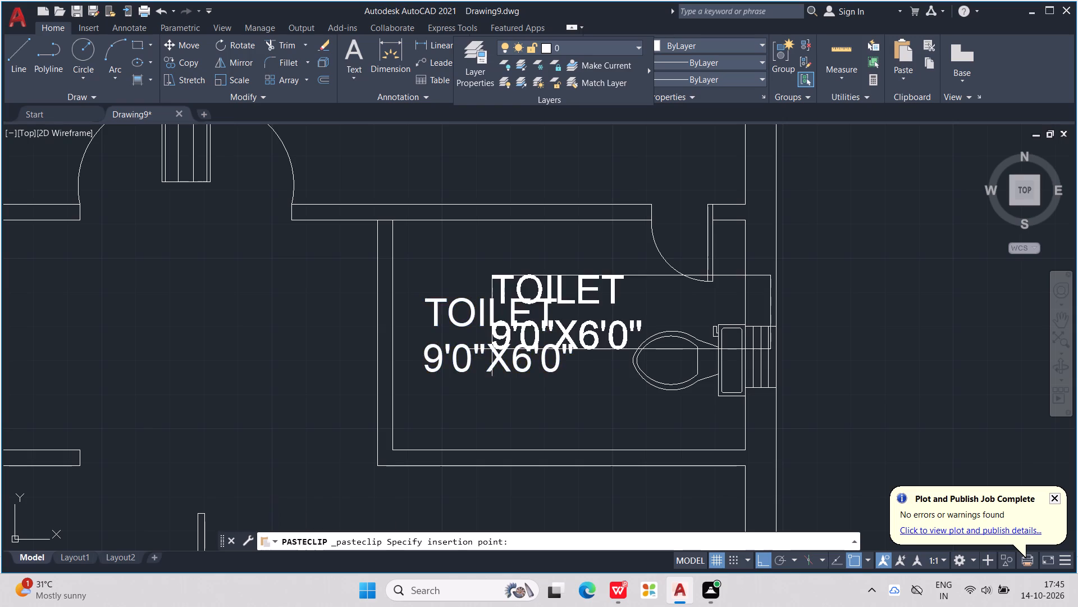
{"action": "middle_click_drag", "start_coordinate": [492, 349], "coordinate": [783, 327]}
{"action": "scroll", "coordinate": [496, 349], "scroll_direction": "down", "scroll_amount": 1}
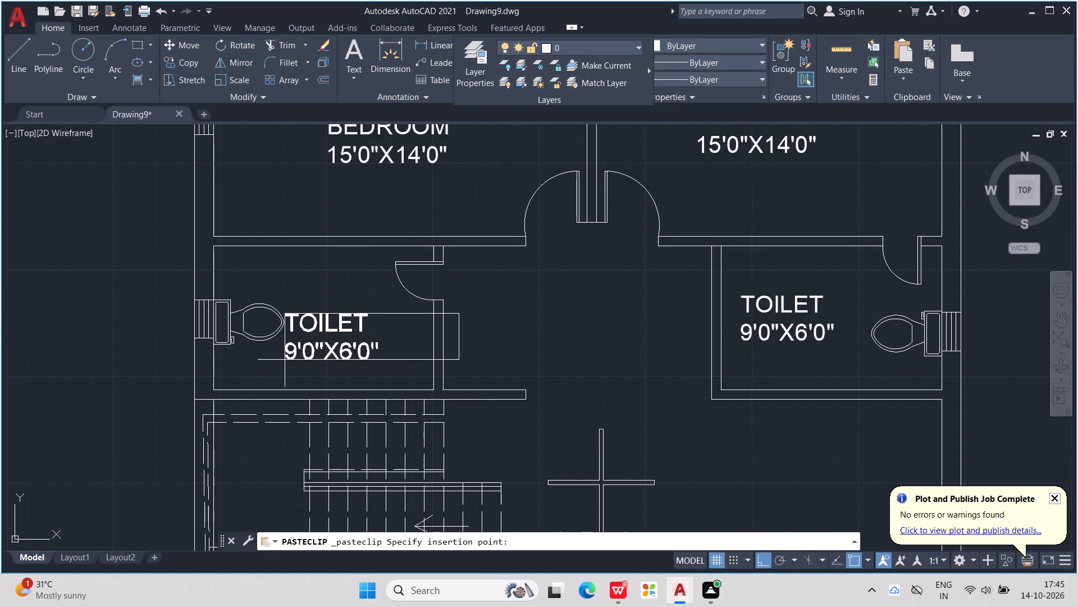
{"action": "left_click", "coordinate": [289, 352]}
Move the left toilet's label slightly to the right, clear of the toilet fixture.
{"action": "scroll", "coordinate": [289, 352], "scroll_direction": "down", "scroll_amount": 3}
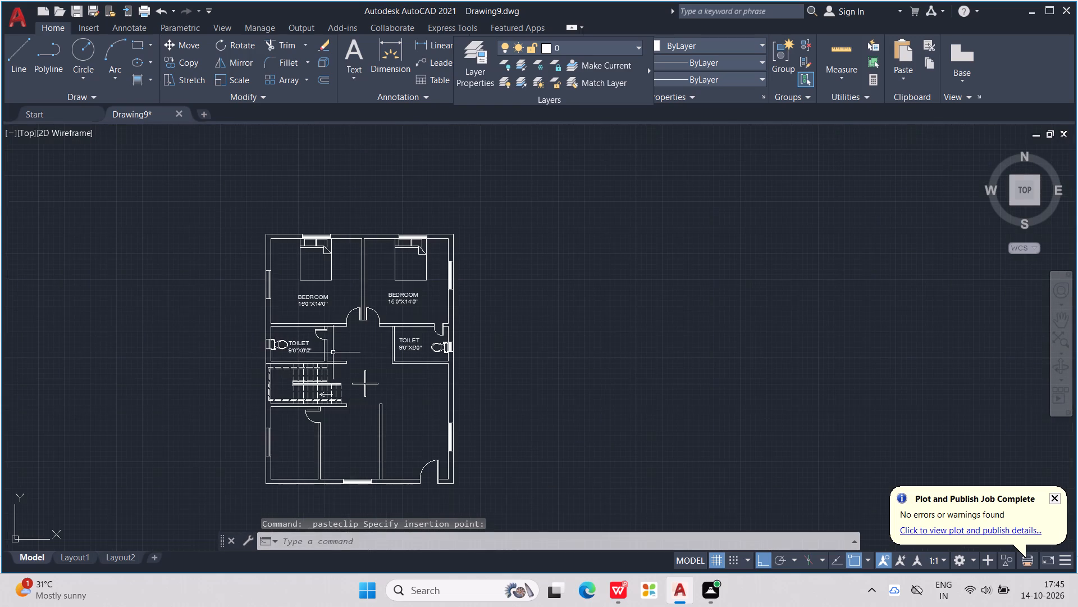
{"action": "scroll", "coordinate": [313, 348], "scroll_direction": "up", "scroll_amount": 2}
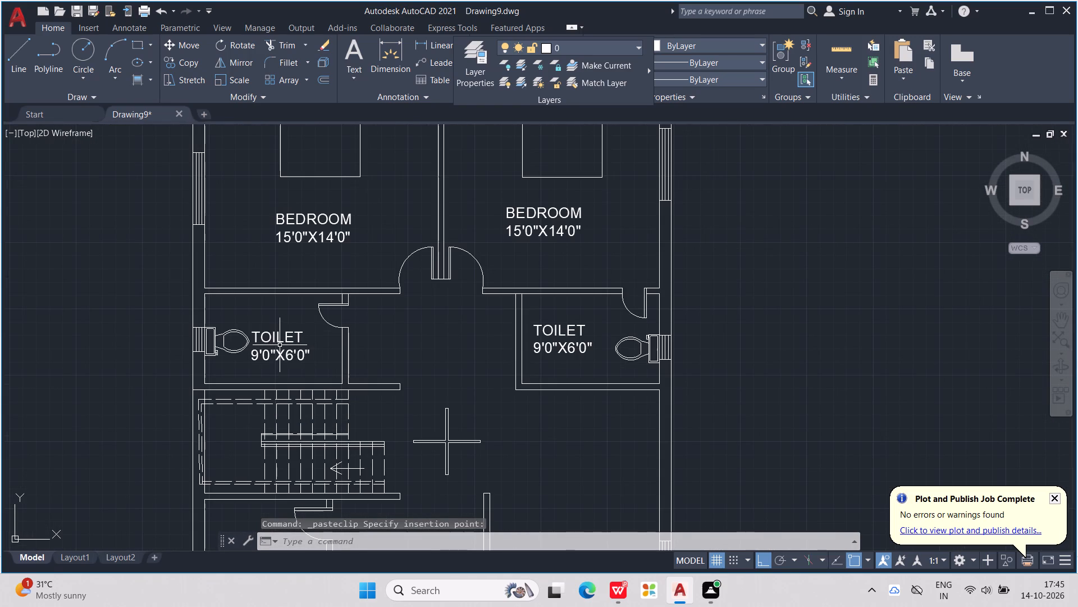
{"action": "left_click", "coordinate": [281, 339]}
{"action": "left_click_drag", "start_coordinate": [281, 339], "coordinate": [303, 337]}
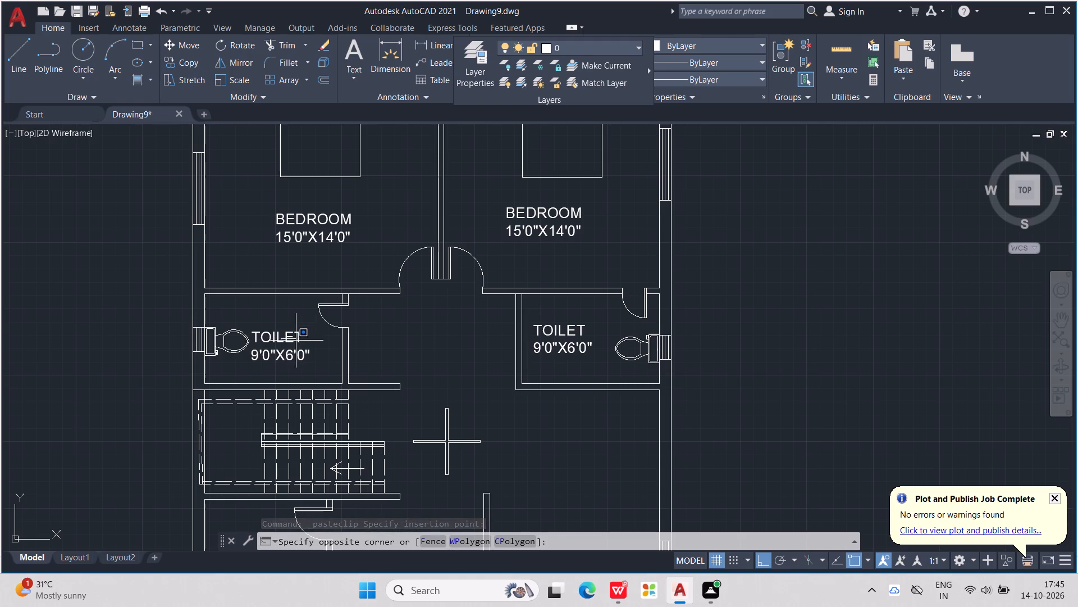
{"action": "left_click", "coordinate": [284, 338]}
{"action": "left_click", "coordinate": [282, 341]}
{"action": "left_click_drag", "start_coordinate": [282, 341], "coordinate": [307, 339]}
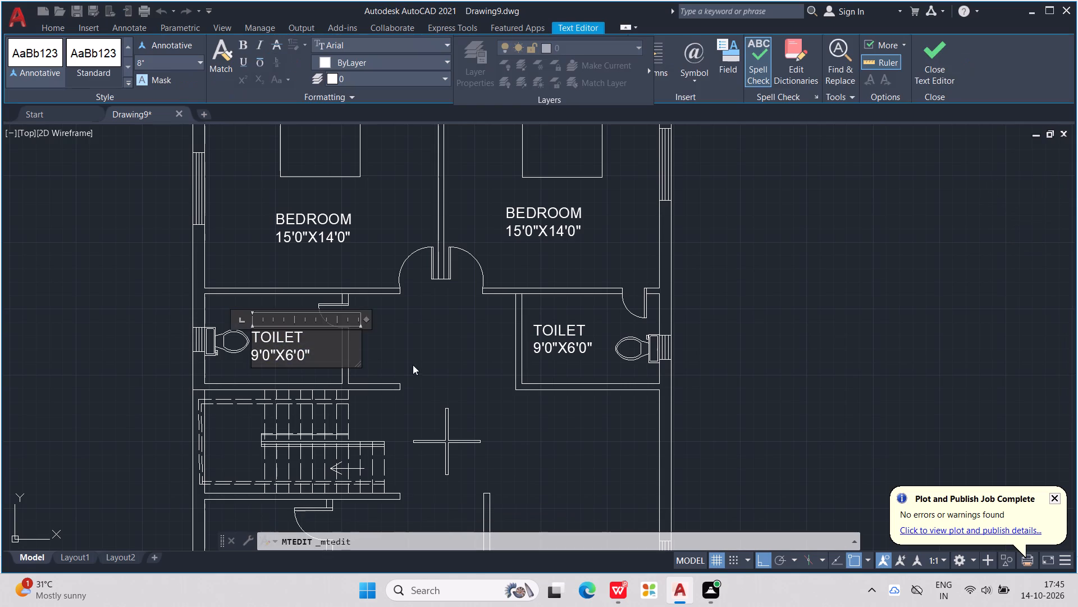
{"action": "left_click", "coordinate": [417, 366]}
{"action": "left_click", "coordinate": [281, 358]}
{"action": "left_click_drag", "start_coordinate": [281, 356], "coordinate": [309, 355]}
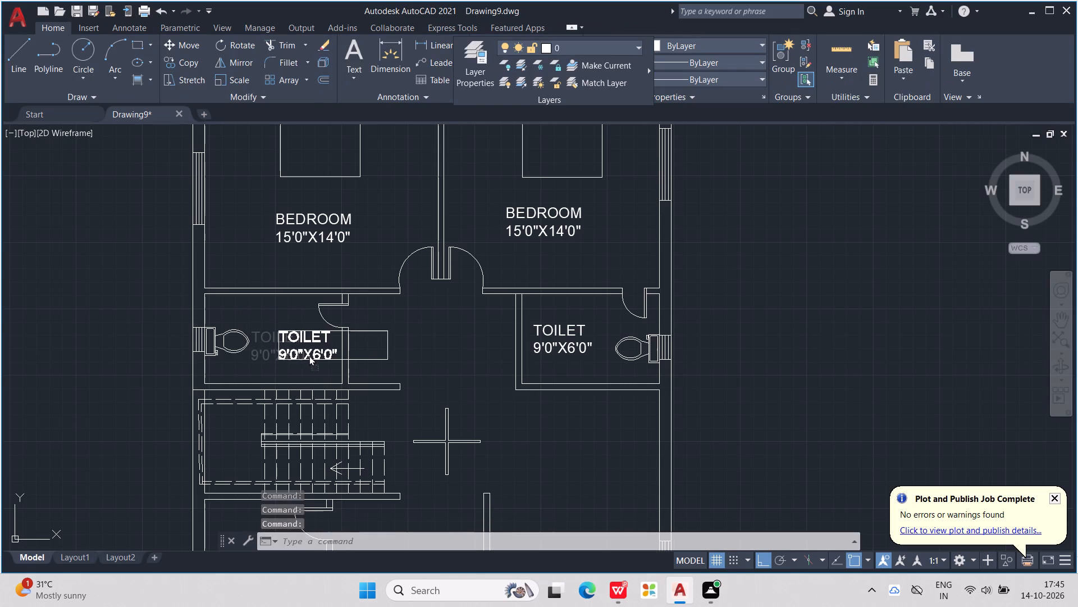
{"action": "left_click_drag", "start_coordinate": [309, 355], "coordinate": [291, 357]}
{"action": "left_click", "coordinate": [291, 357]}
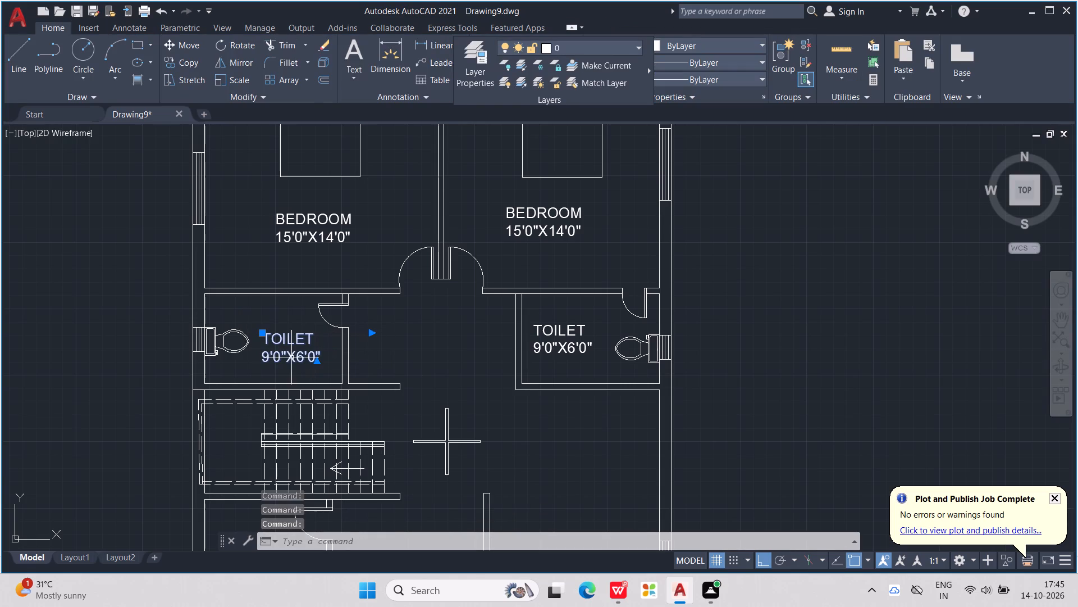
{"action": "key", "text": "Escape"}
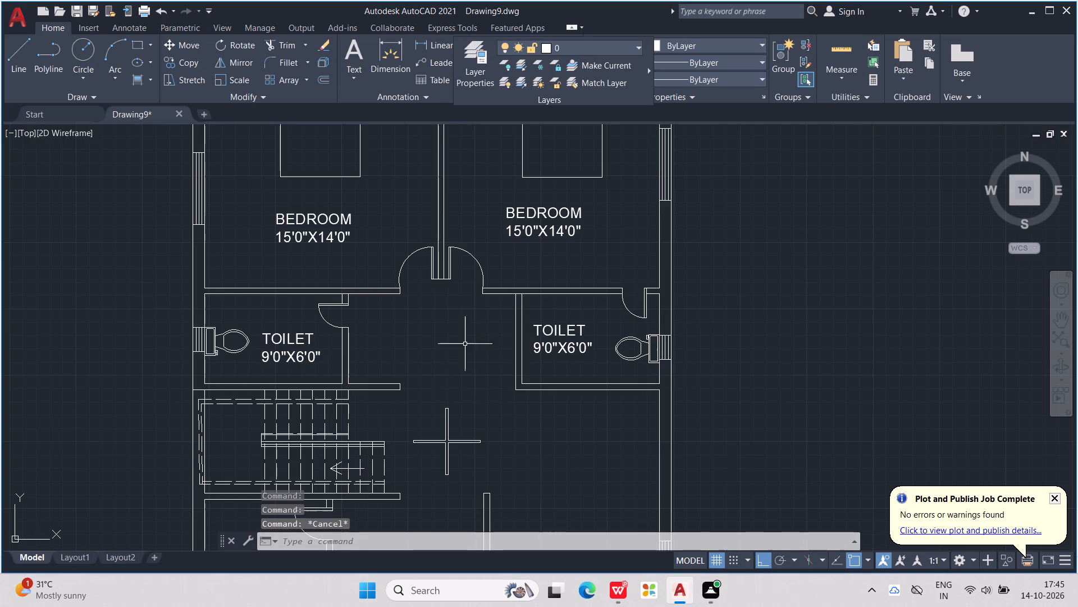
{"action": "key", "text": "Escape"}
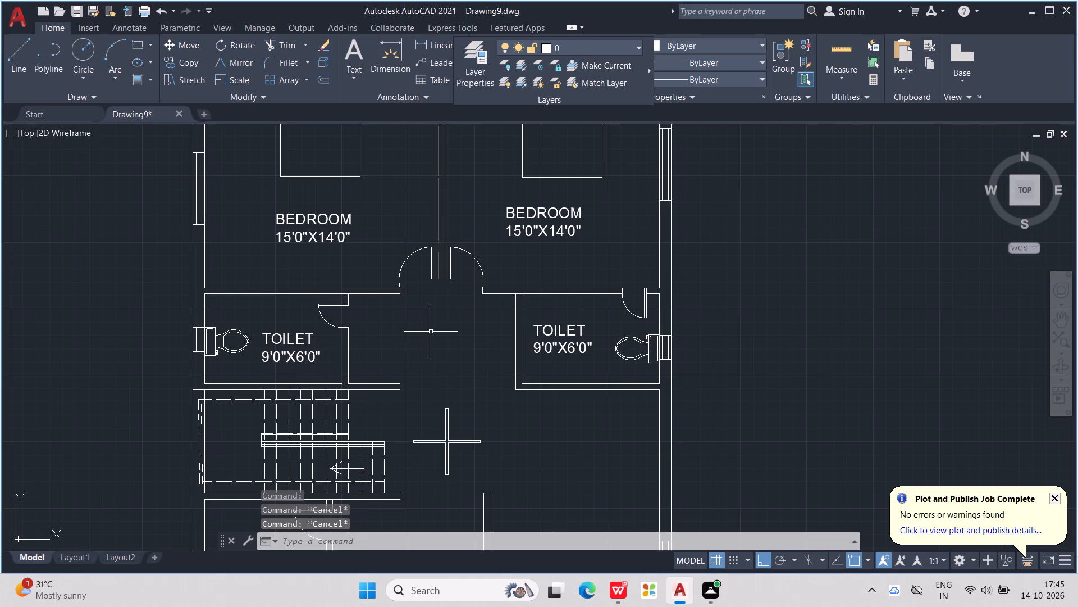
Add multiline text reading LOBBY at 8" height in the open space between the two toilets.
{"action": "key", "text": "t"}
{"action": "key", "text": "Return"}
{"action": "double_click", "coordinate": [418, 324]}
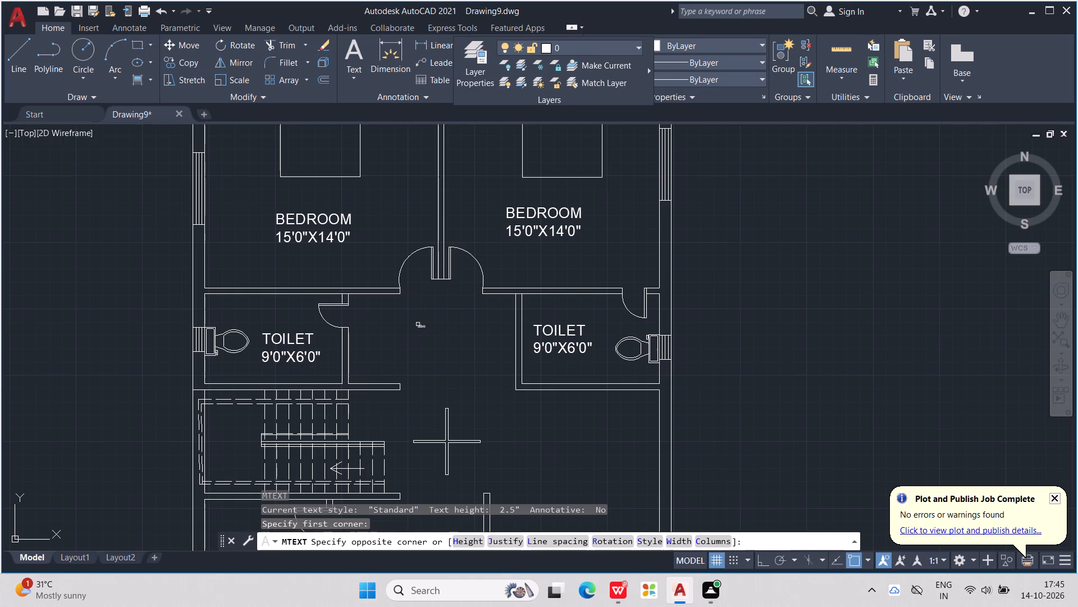
{"action": "double_click", "coordinate": [415, 329]}
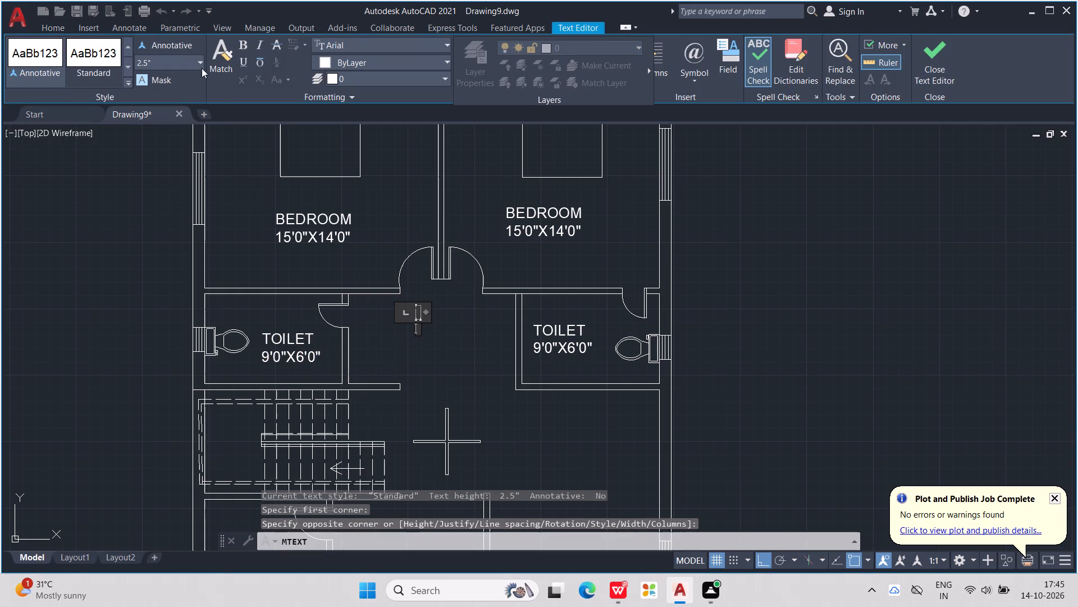
{"action": "left_click", "coordinate": [198, 59]}
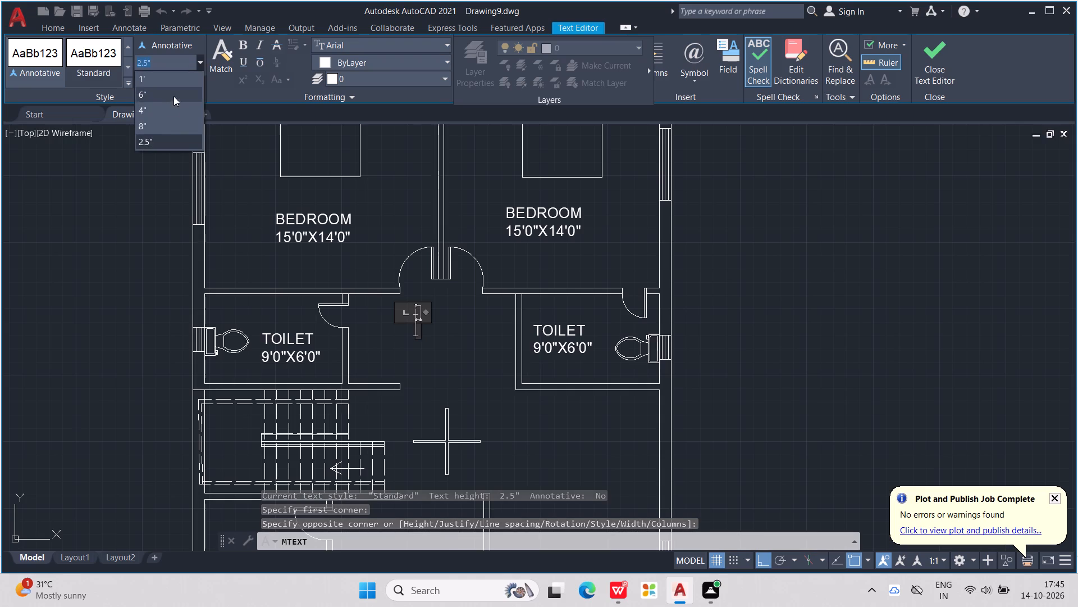
{"action": "left_click", "coordinate": [161, 124]}
{"action": "type", "text": "LO"}
{"action": "type", "text": "BBY"}
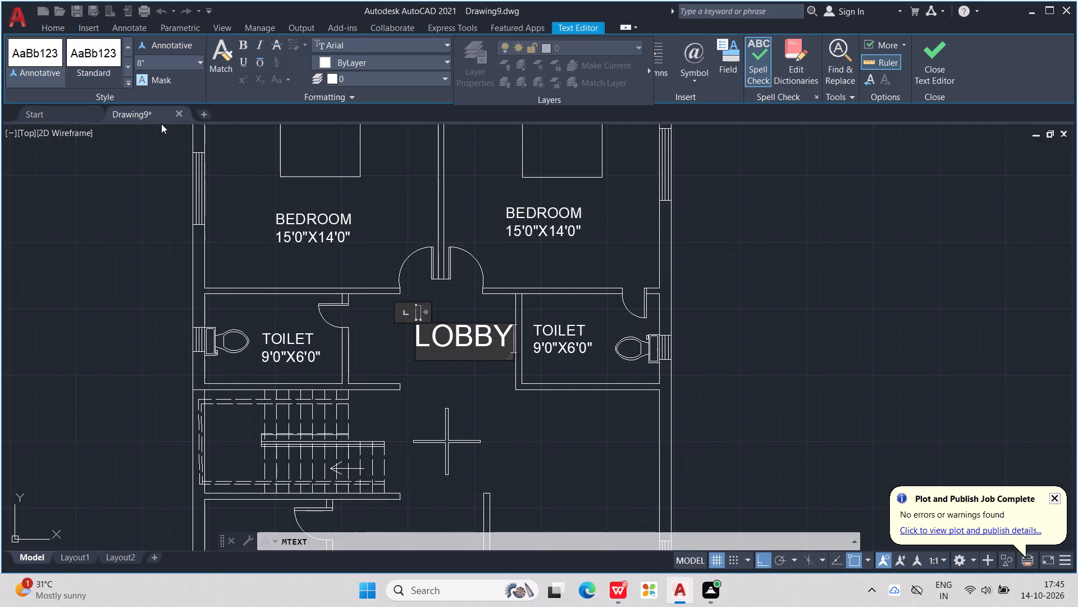
{"action": "key", "text": "Return"}
{"action": "left_click", "coordinate": [377, 197]}
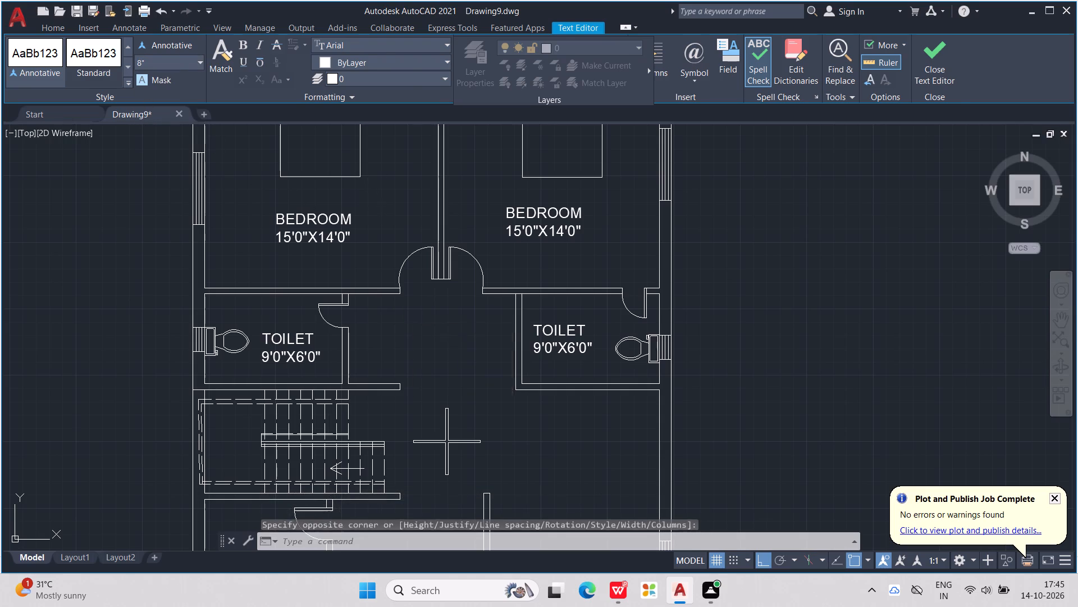
Move the LOBBY label slightly right and down to centre it between the two toilets.
{"action": "scroll", "coordinate": [428, 330], "scroll_direction": "up", "scroll_amount": 1}
{"action": "middle_click_drag", "start_coordinate": [428, 328], "coordinate": [376, 254]}
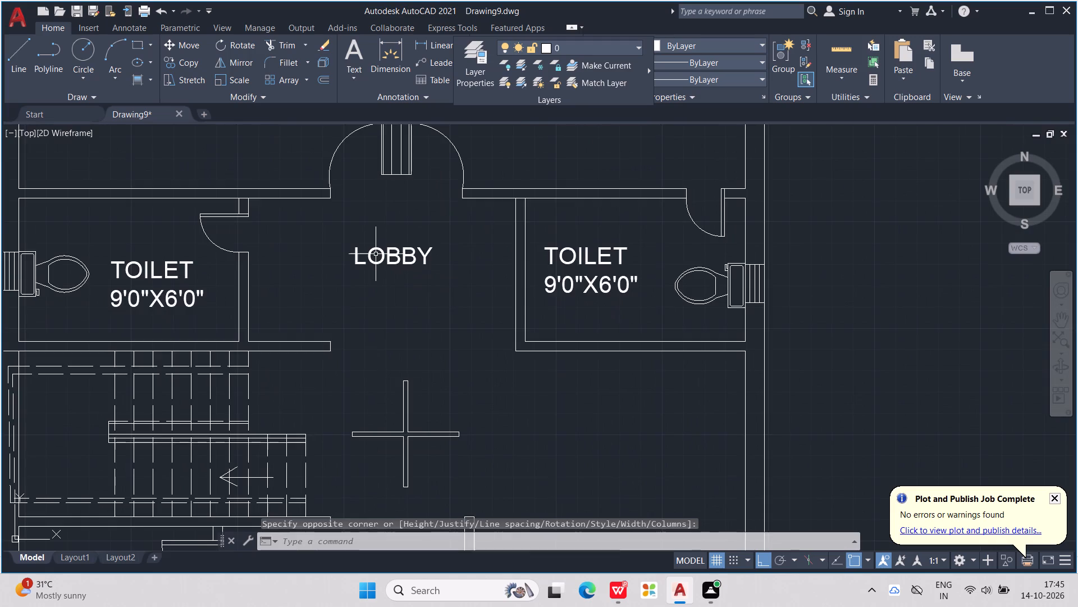
{"action": "scroll", "coordinate": [376, 254], "scroll_direction": "down", "scroll_amount": 2}
{"action": "scroll", "coordinate": [381, 258], "scroll_direction": "up", "scroll_amount": 1}
{"action": "left_click", "coordinate": [398, 247]}
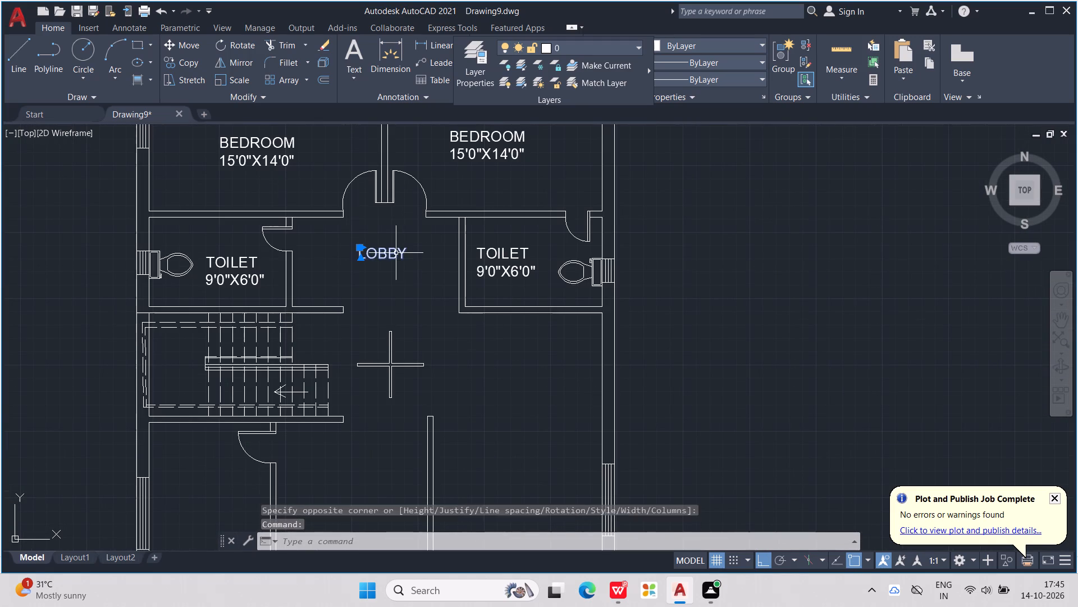
{"action": "left_click_drag", "start_coordinate": [396, 253], "coordinate": [403, 251]}
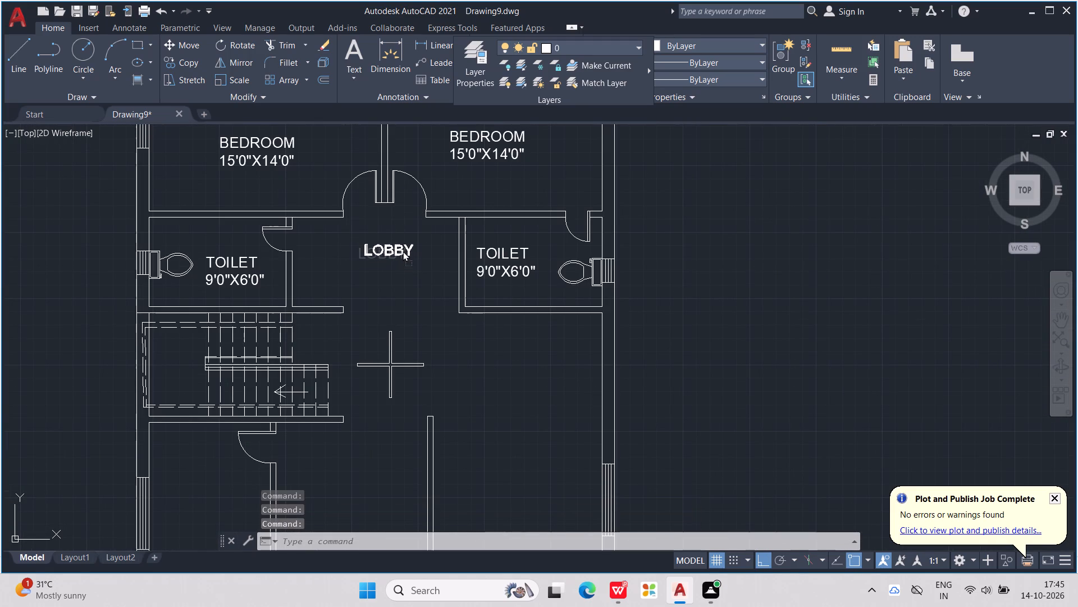
{"action": "left_click_drag", "start_coordinate": [403, 251], "coordinate": [406, 257]}
Copy the LOBBY label and paste it into the large room beside the entrance door.
{"action": "scroll", "coordinate": [406, 257], "scroll_direction": "up", "scroll_amount": 1}
{"action": "scroll", "coordinate": [406, 257], "scroll_direction": "down", "scroll_amount": 1}
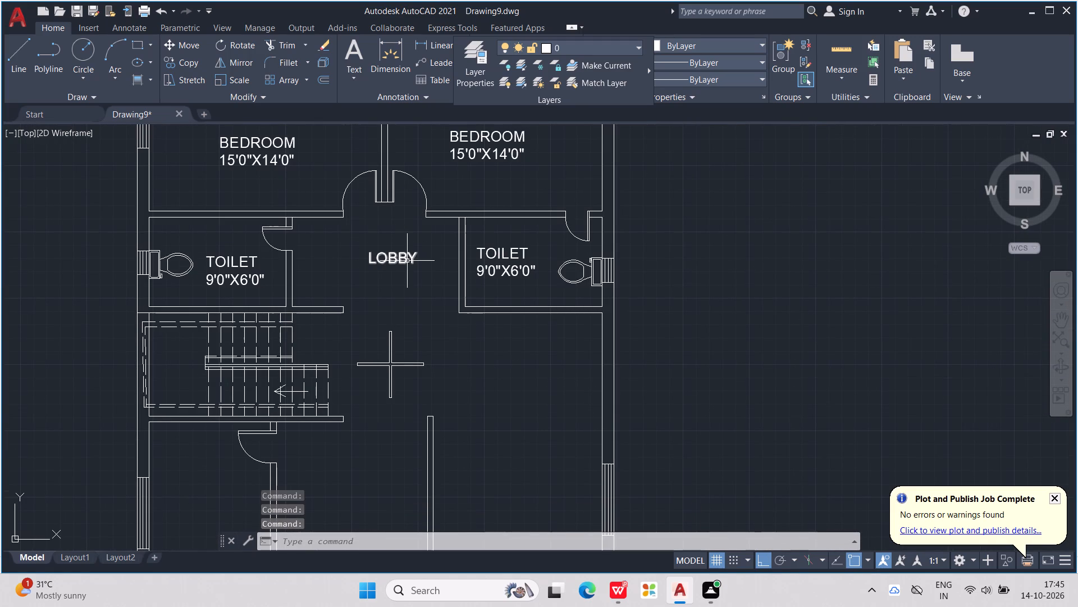
{"action": "middle_click_drag", "start_coordinate": [407, 261], "coordinate": [380, 239]}
{"action": "left_click", "coordinate": [367, 239]}
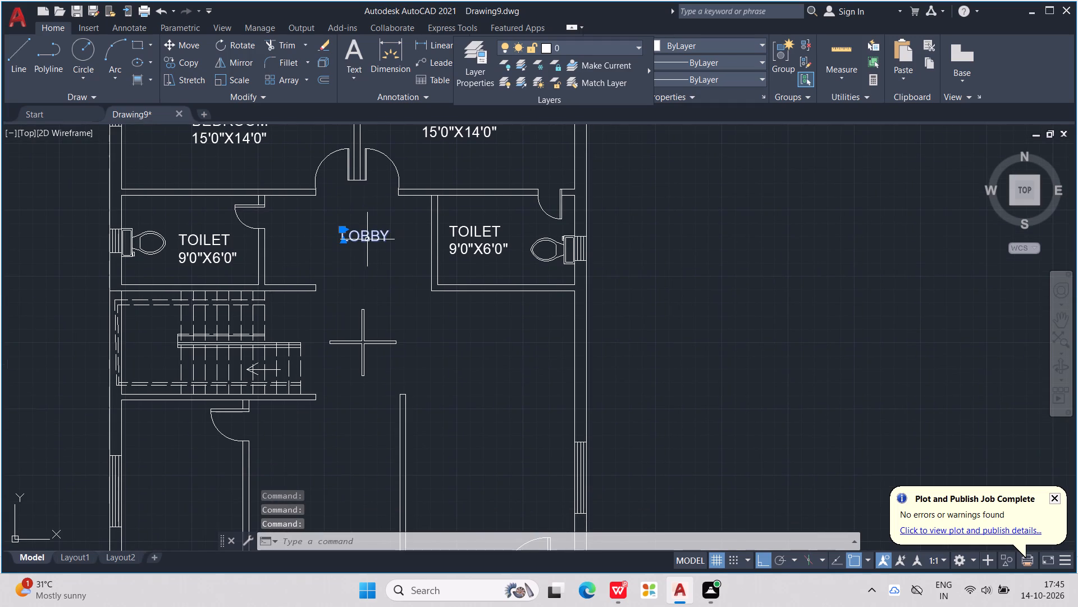
{"action": "key", "text": "ctrl+c"}
{"action": "key", "text": "ctrl+v"}
{"action": "middle_click_drag", "start_coordinate": [504, 505], "coordinate": [430, 369]}
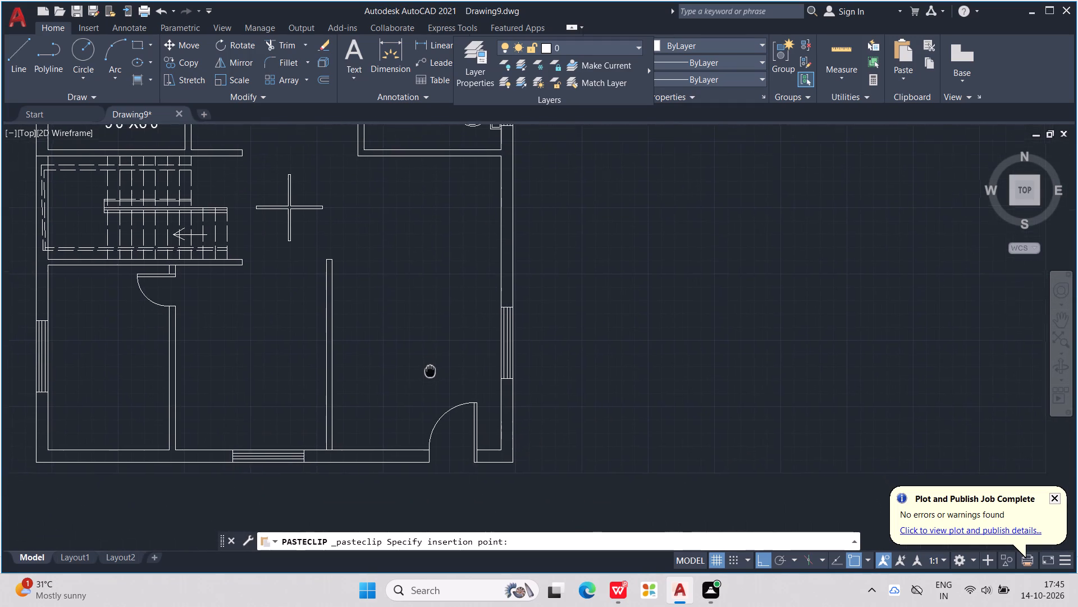
{"action": "middle_click_drag", "start_coordinate": [430, 369], "coordinate": [428, 364]}
{"action": "double_click", "coordinate": [403, 307]}
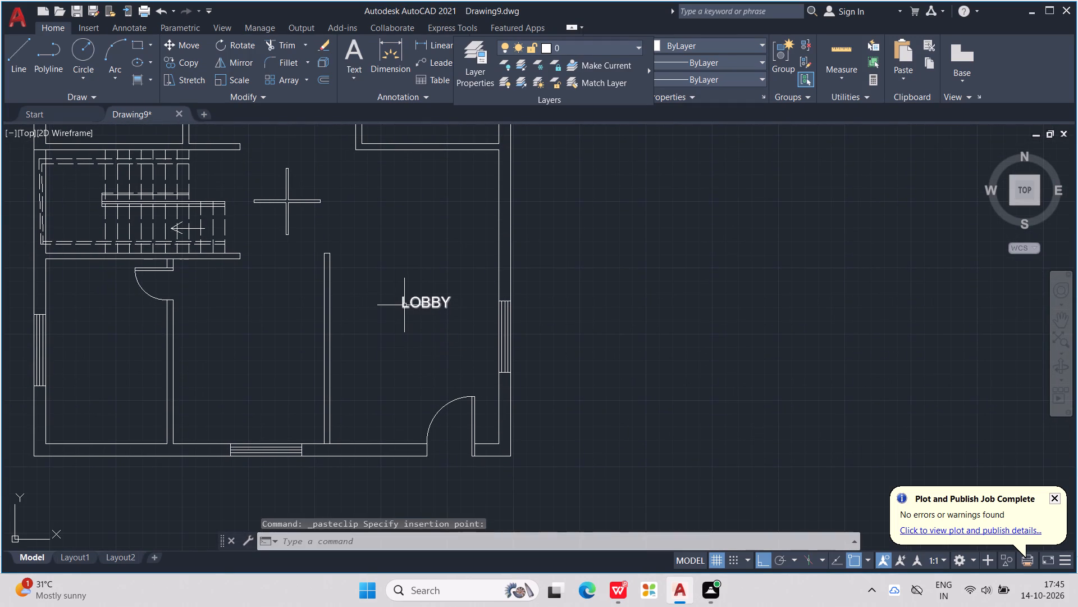
Change the pasted LOBBY label to LIVING ROOM with 11'0"X20'0" on a second line, widening the text frame to fit.
{"action": "double_click", "coordinate": [406, 305]}
{"action": "left_click", "coordinate": [438, 309]}
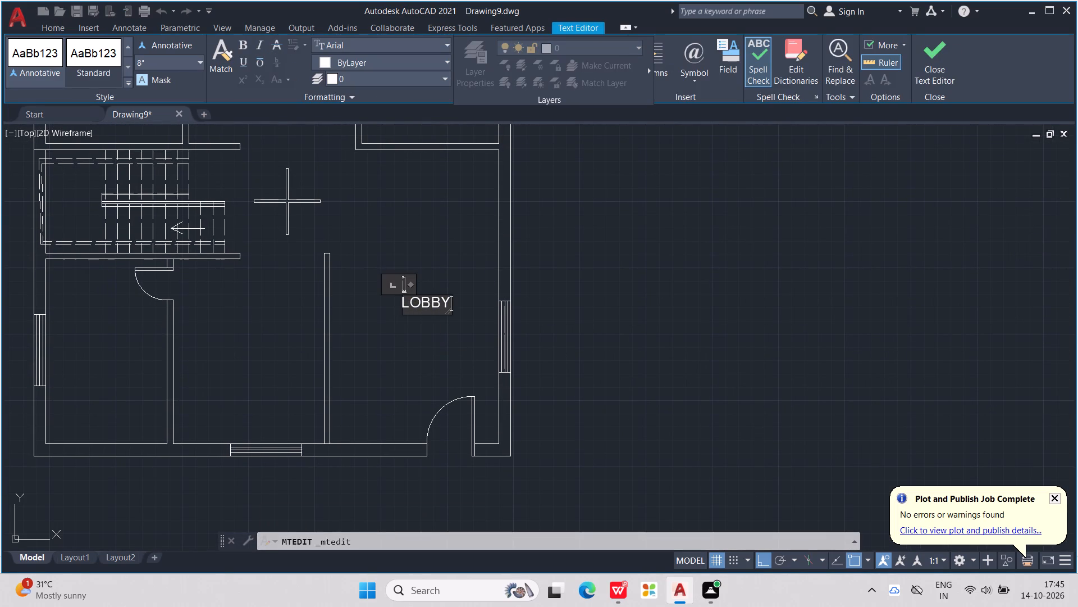
{"action": "left_click", "coordinate": [447, 303]}
{"action": "key", "text": "BackSpace"}
{"action": "key", "text": "BackSpace"}
{"action": "key", "text": "BackSpace"}
{"action": "key", "text": "BackSpace"}
{"action": "type", "text": "IVING"}
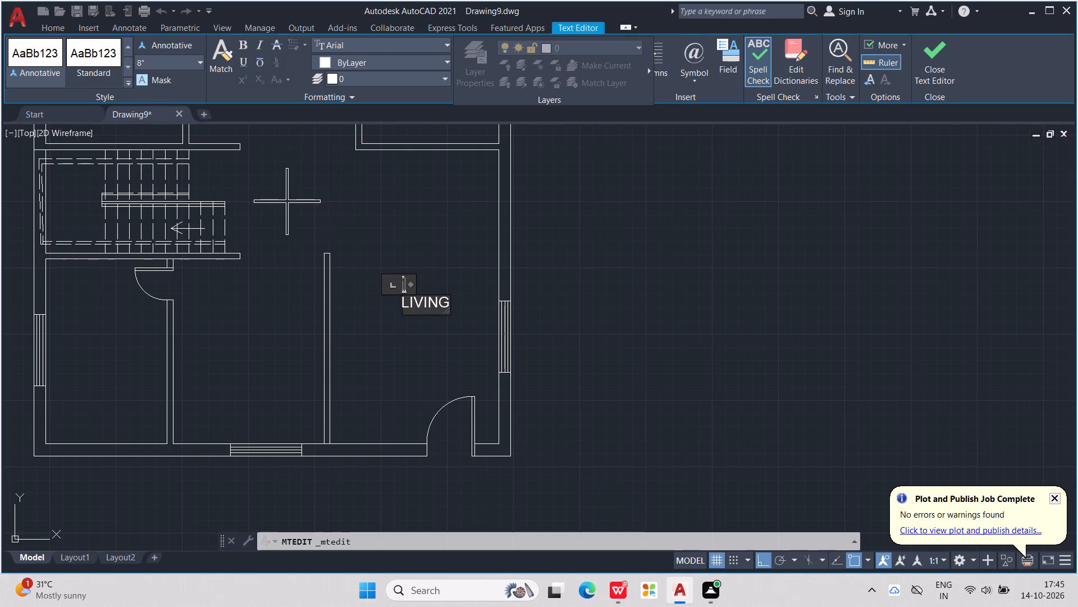
{"action": "key", "text": "space"}
{"action": "type", "text": "ROOM"}
{"action": "left_click_drag", "start_coordinate": [410, 282], "coordinate": [579, 276]}
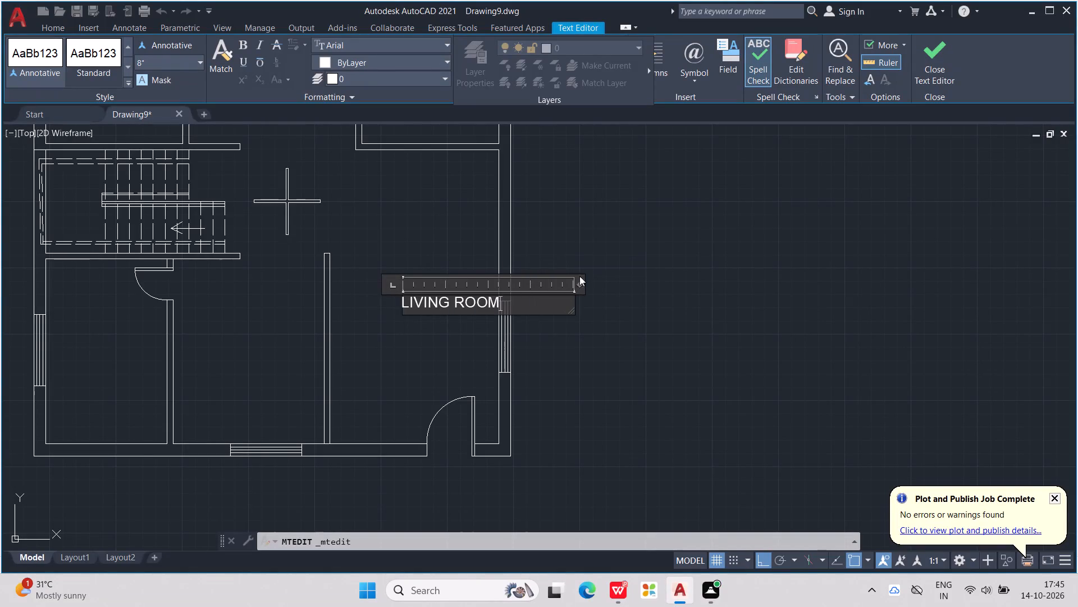
{"action": "key", "text": "Return"}
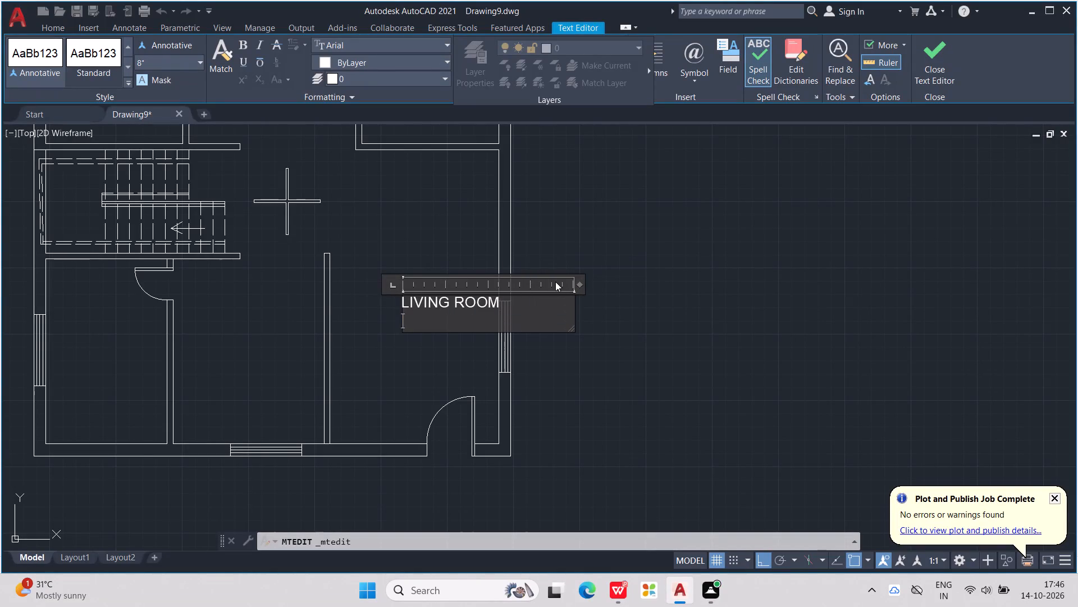
{"action": "type", "text": "11'0\""}
{"action": "type", "text": "X20'"}
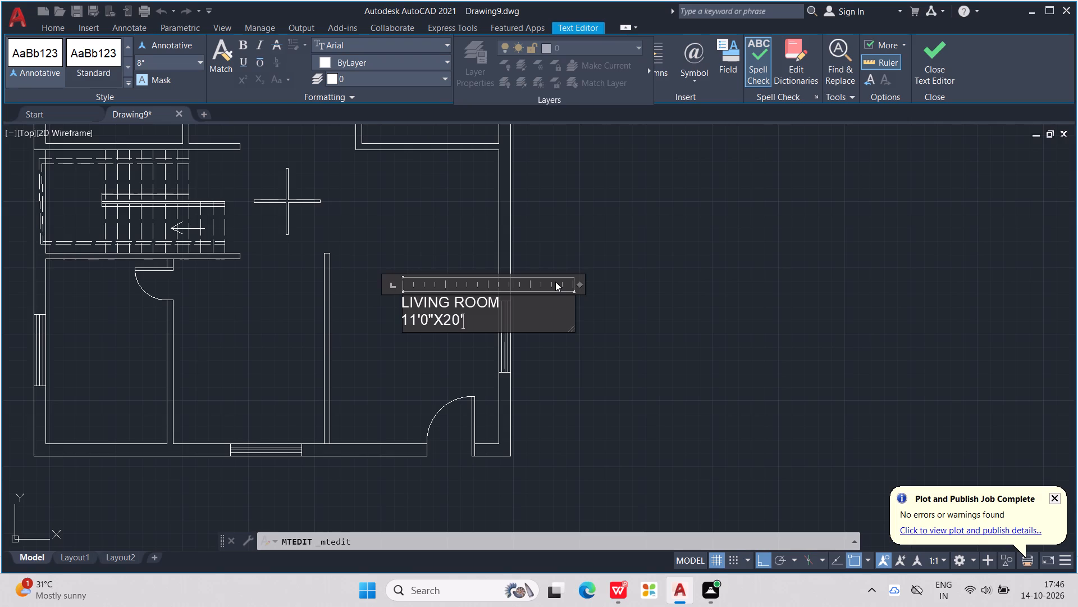
{"action": "type", "text": "0\""}
{"action": "left_click", "coordinate": [450, 193]}
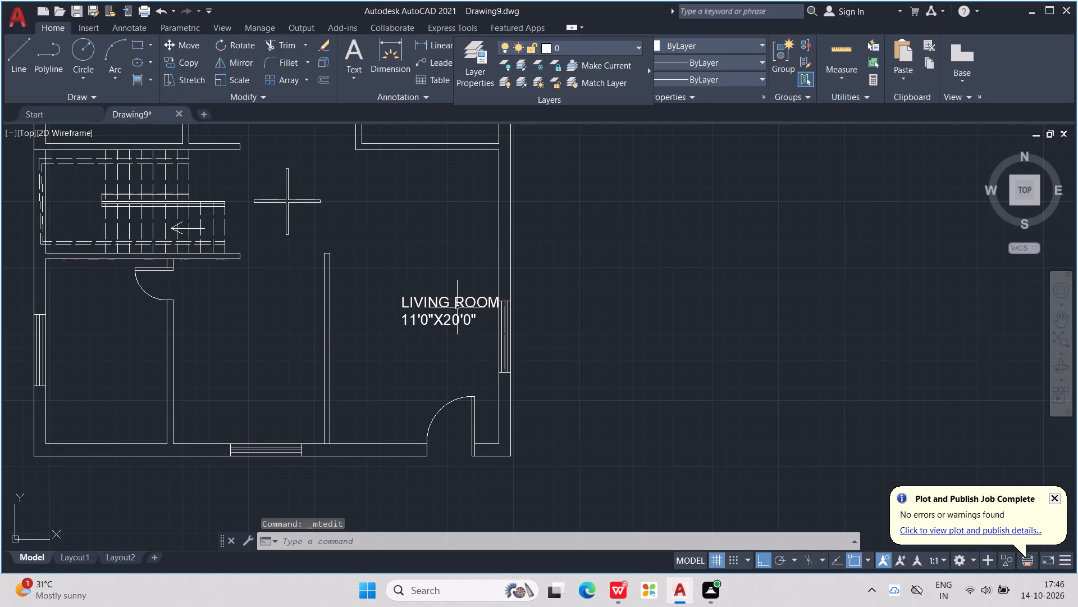
Move the LIVING ROOM label left and slightly down, clear of the outer wall and window.
{"action": "left_click", "coordinate": [455, 304]}
{"action": "left_click_drag", "start_coordinate": [455, 304], "coordinate": [432, 300]}
{"action": "left_click", "coordinate": [430, 240]}
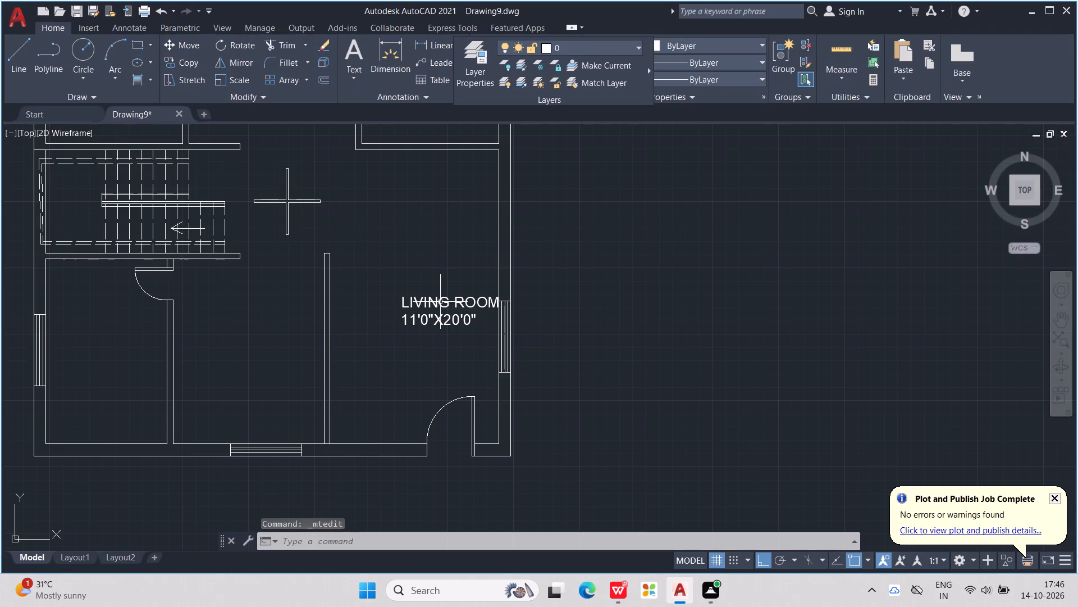
{"action": "left_click", "coordinate": [440, 302]}
{"action": "left_click_drag", "start_coordinate": [440, 302], "coordinate": [411, 306]}
{"action": "left_click", "coordinate": [412, 366]}
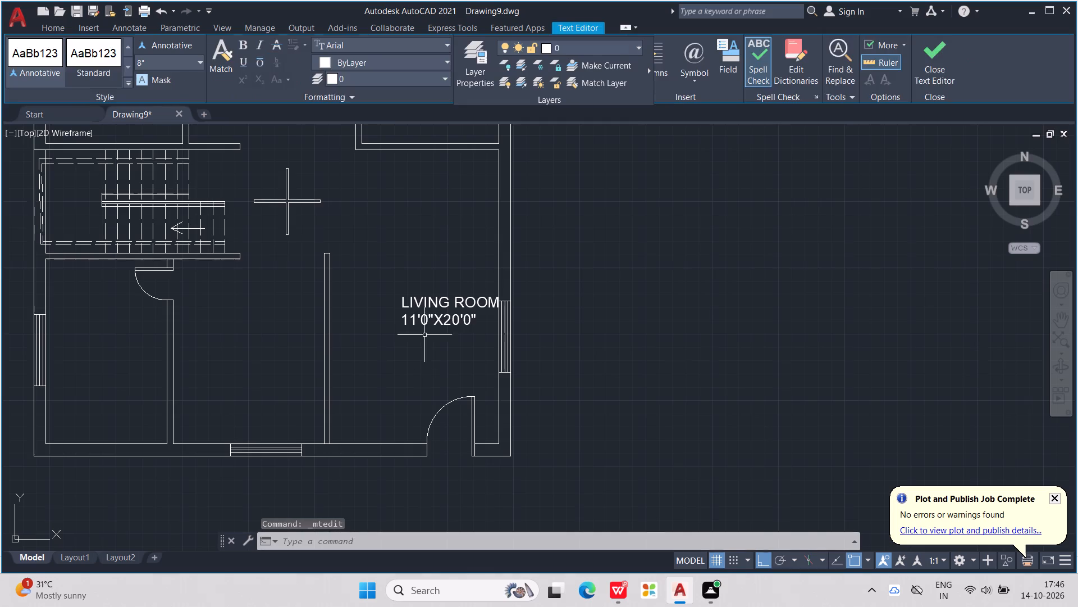
{"action": "left_click", "coordinate": [434, 313]}
{"action": "left_click_drag", "start_coordinate": [445, 321], "coordinate": [399, 321]}
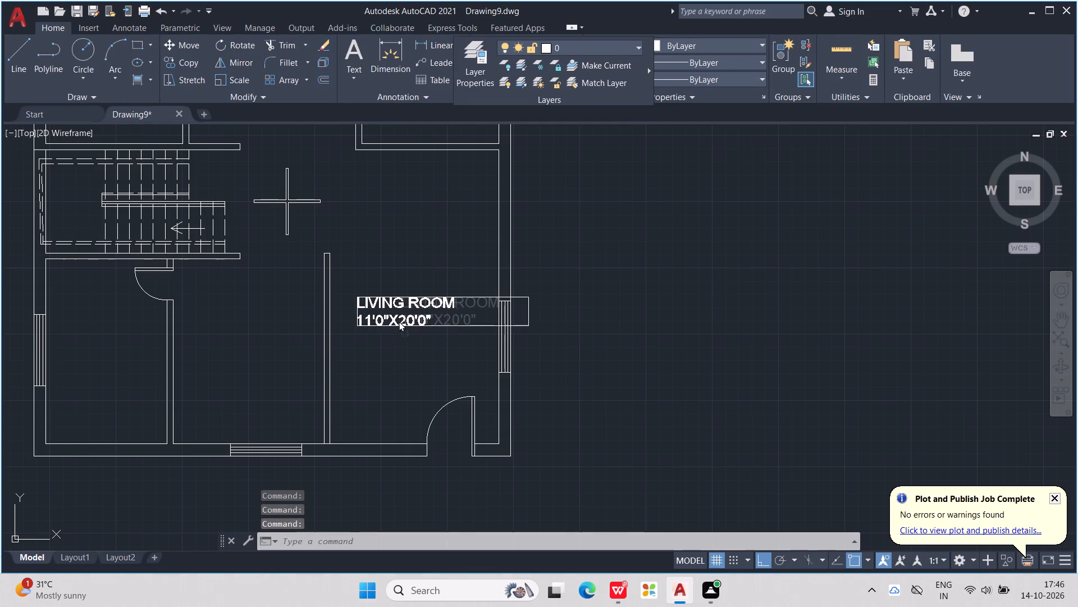
{"action": "left_click_drag", "start_coordinate": [399, 321], "coordinate": [392, 325]}
{"action": "left_click", "coordinate": [392, 325]}
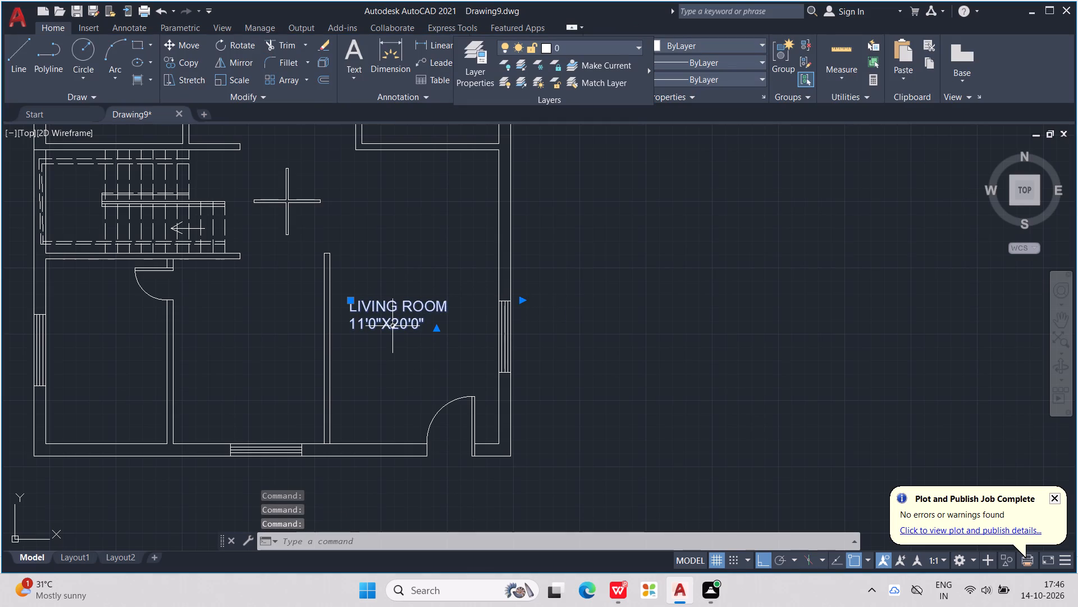
{"action": "key", "text": "Escape"}
Copy the LIVING ROOM label and paste it into the middle room west of the living room partition.
{"action": "left_click", "coordinate": [406, 327]}
{"action": "key", "text": "ctrl+c"}
{"action": "key", "text": "ctrl+v"}
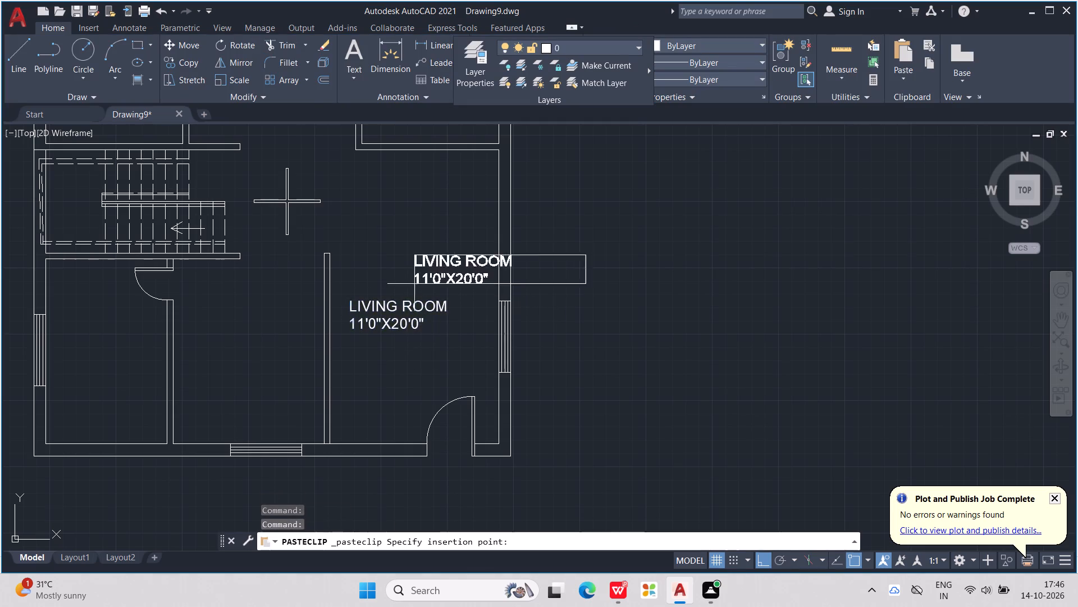
{"action": "scroll", "coordinate": [211, 379], "scroll_direction": "up", "scroll_amount": 1}
{"action": "middle_click_drag", "start_coordinate": [188, 387], "coordinate": [226, 389]}
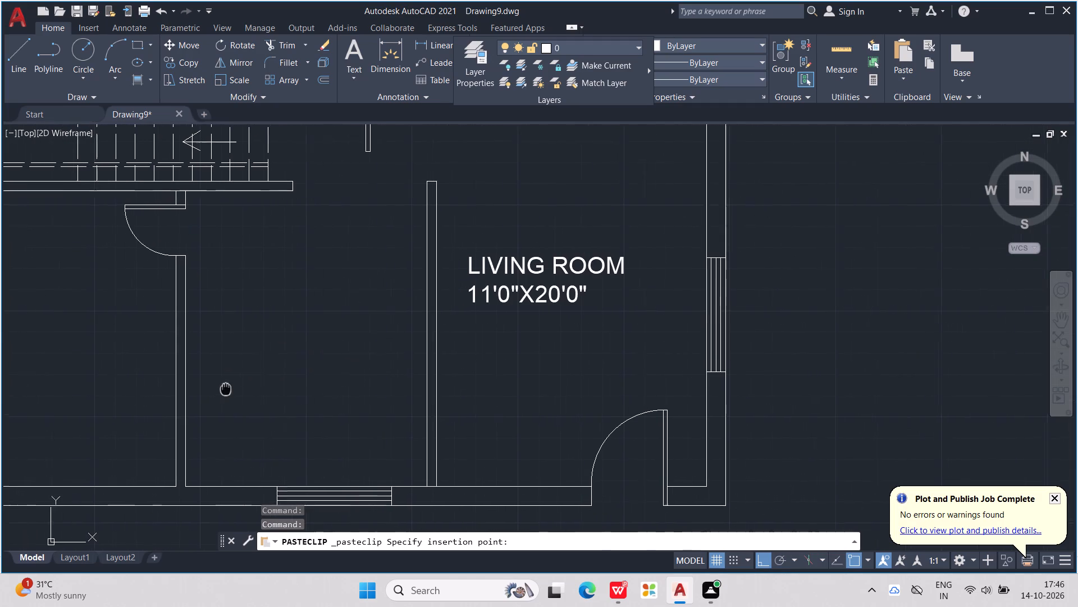
{"action": "middle_click_drag", "start_coordinate": [226, 389], "coordinate": [234, 383]}
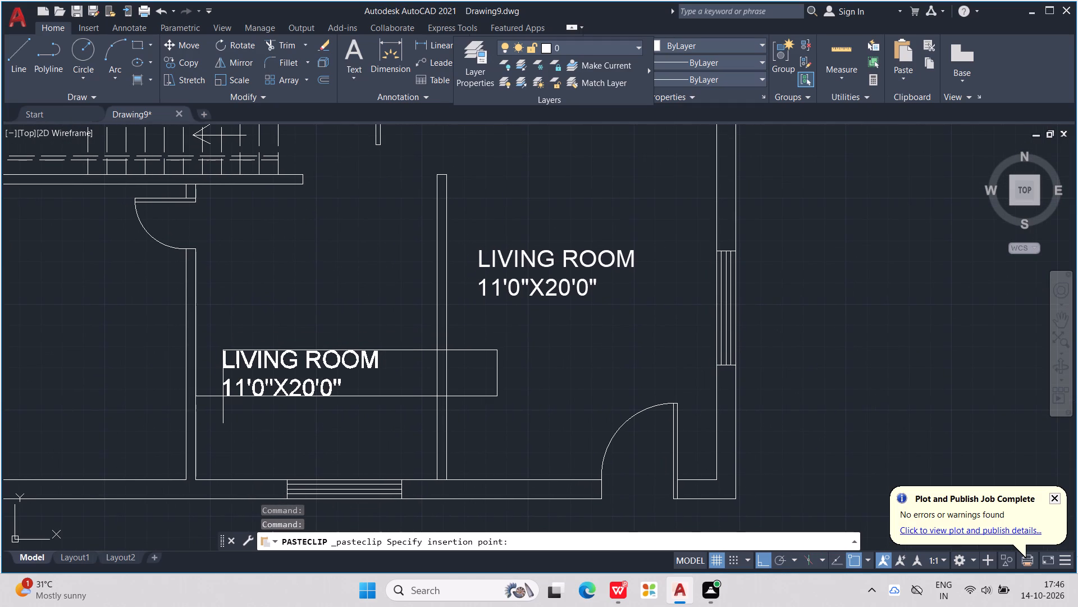
{"action": "left_click", "coordinate": [232, 391]}
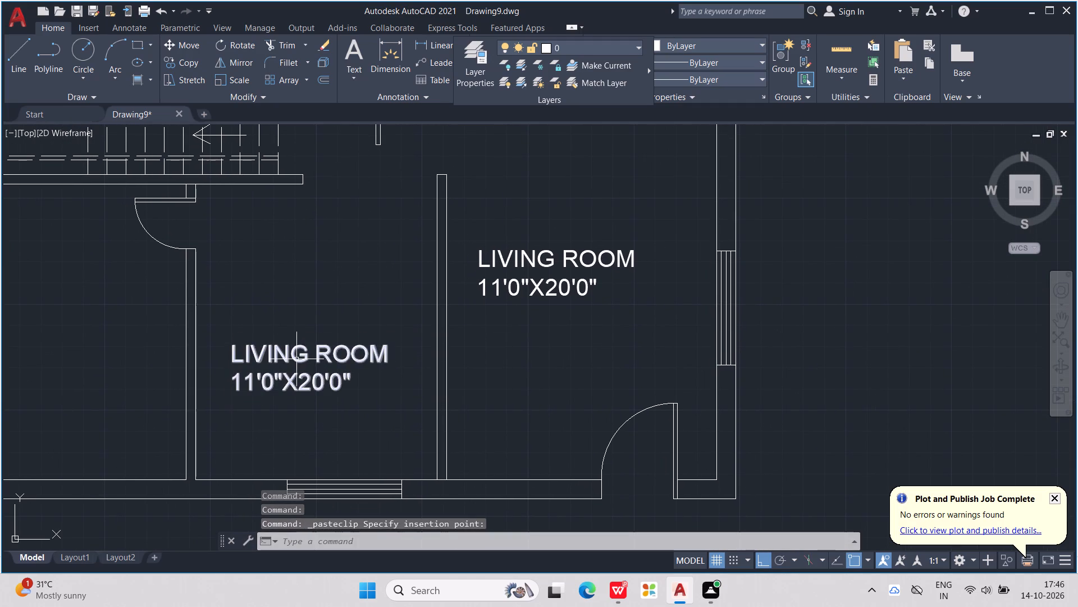
Change the middle room's label to DINING with 11'0"X12'0" on the second line.
{"action": "double_click", "coordinate": [296, 359]}
{"action": "left_click_drag", "start_coordinate": [433, 352], "coordinate": [220, 343]}
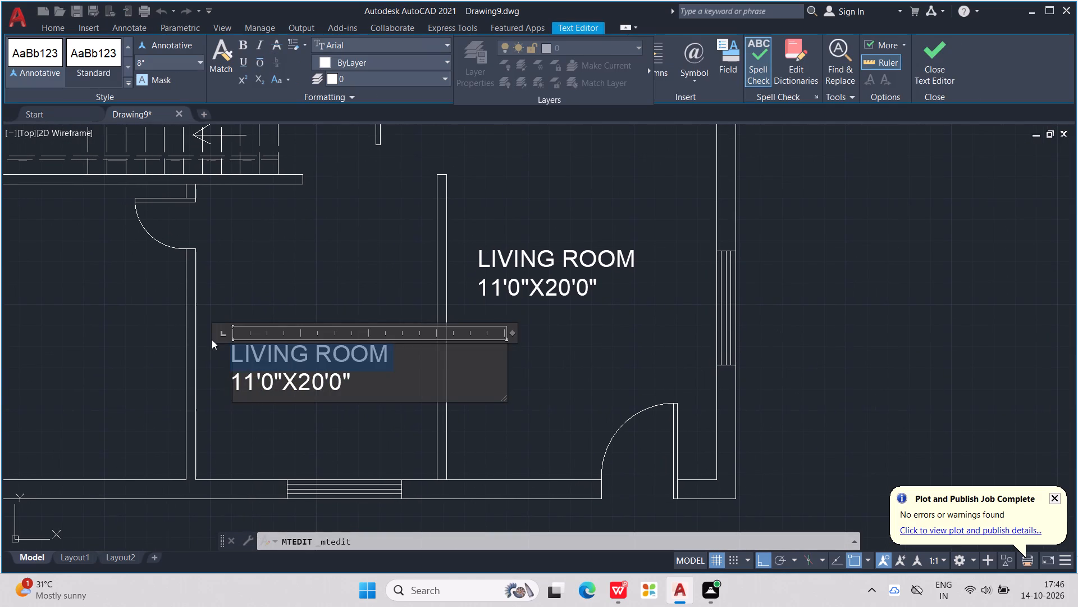
{"action": "type", "text": "DINING"}
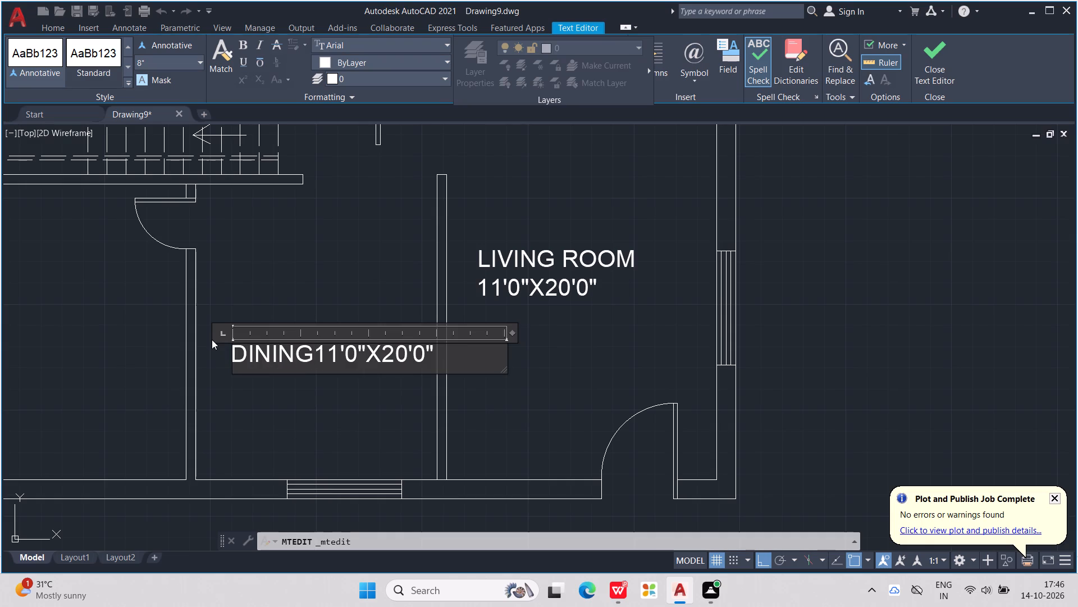
{"action": "key", "text": "Return"}
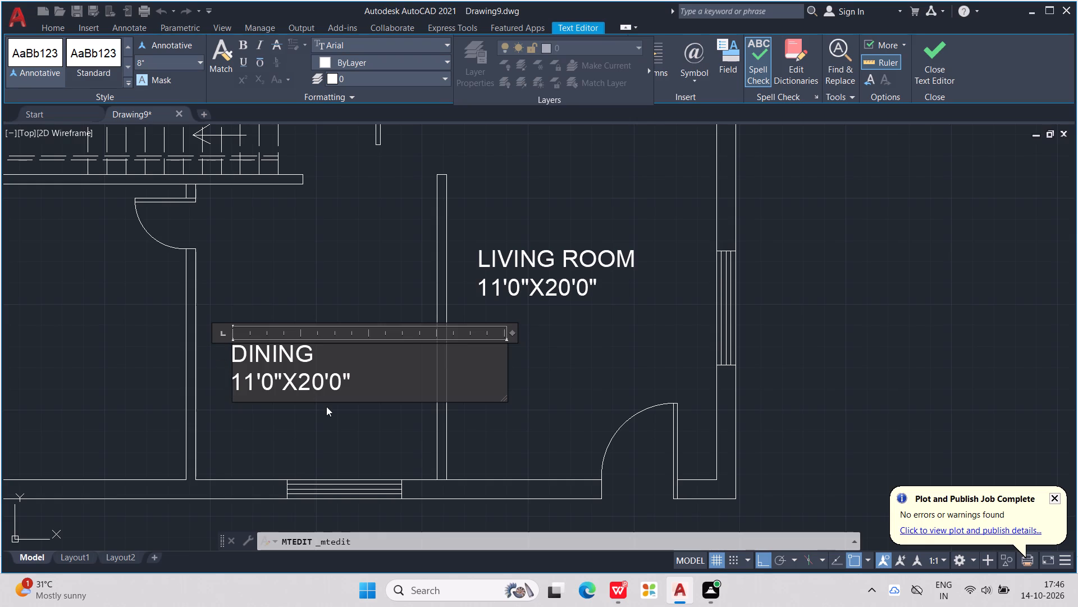
{"action": "left_click_drag", "start_coordinate": [323, 379], "coordinate": [299, 379]}
{"action": "type", "text": "12"}
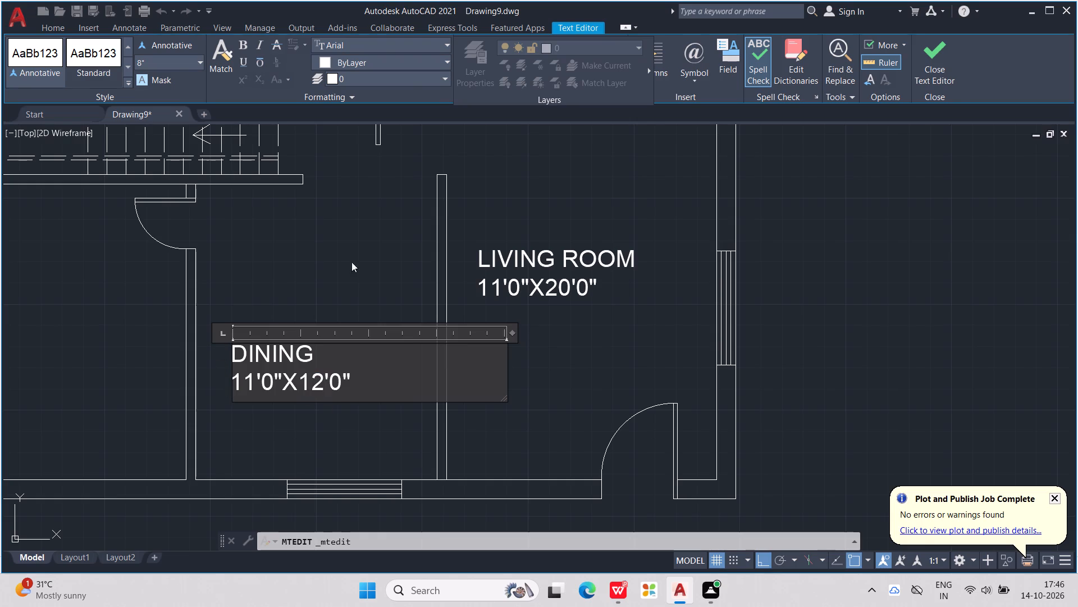
{"action": "left_click", "coordinate": [351, 262]}
Move the DINING label up to the top of its room, just below the staircase wall.
{"action": "scroll", "coordinate": [366, 265], "scroll_direction": "down", "scroll_amount": 1}
{"action": "middle_click_drag", "start_coordinate": [382, 260], "coordinate": [412, 244]}
{"action": "left_click", "coordinate": [356, 301]}
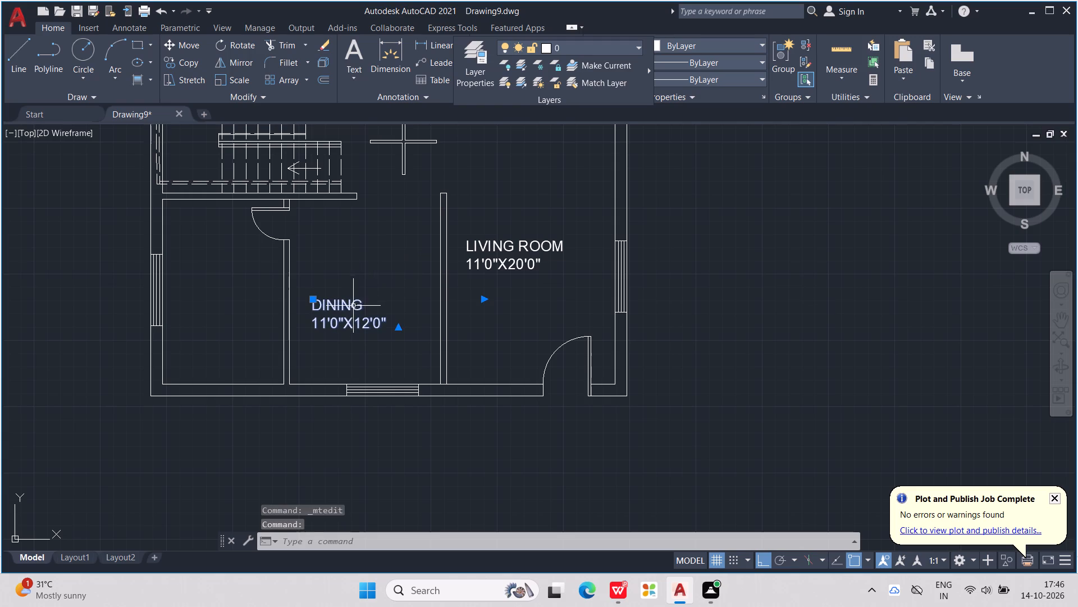
{"action": "left_click_drag", "start_coordinate": [351, 310], "coordinate": [357, 222]}
{"action": "left_click", "coordinate": [357, 222]}
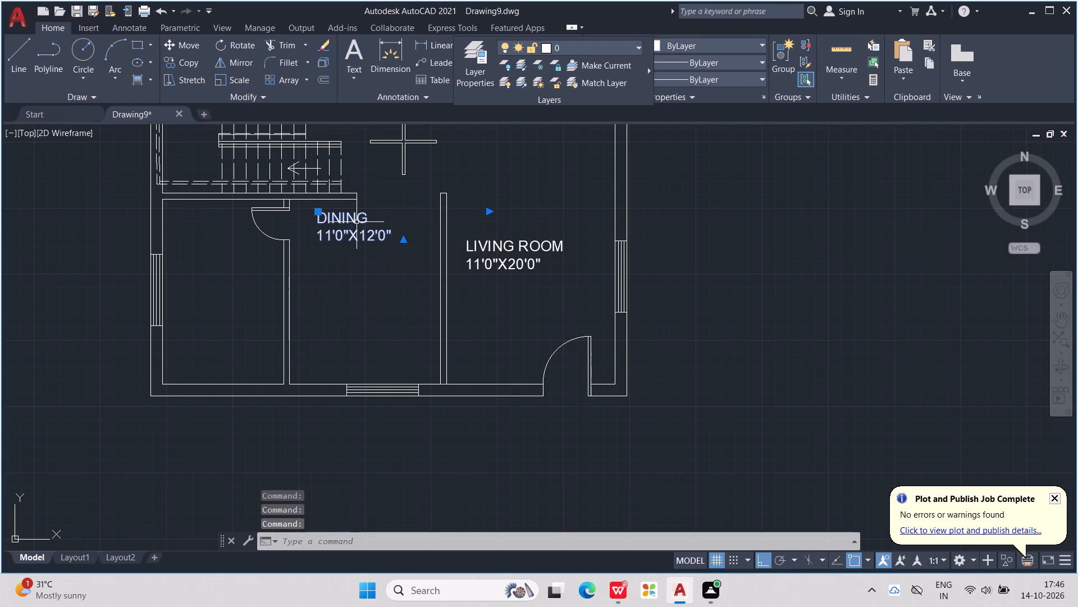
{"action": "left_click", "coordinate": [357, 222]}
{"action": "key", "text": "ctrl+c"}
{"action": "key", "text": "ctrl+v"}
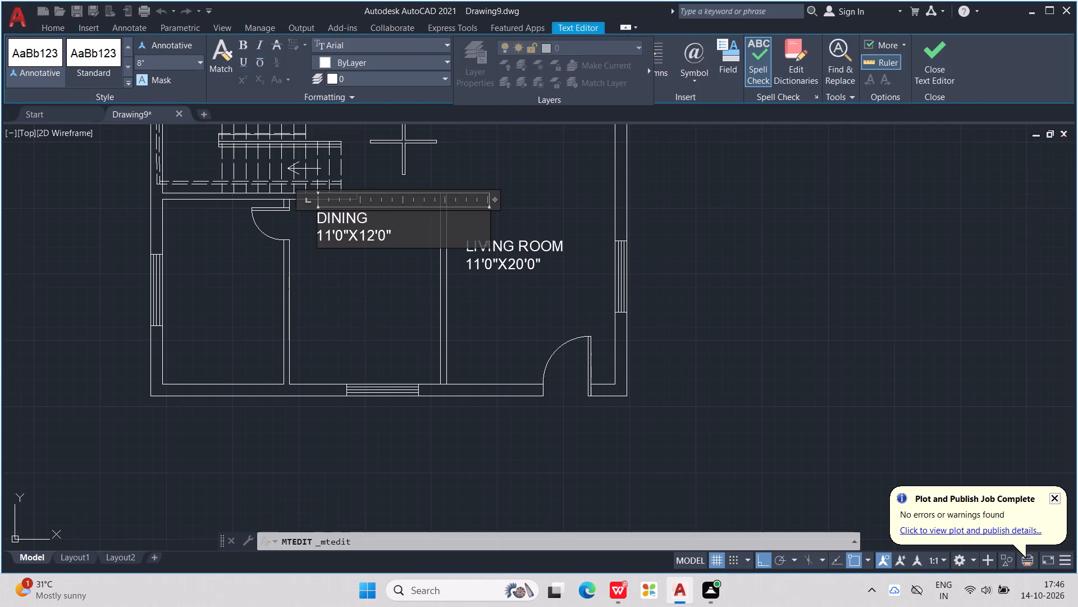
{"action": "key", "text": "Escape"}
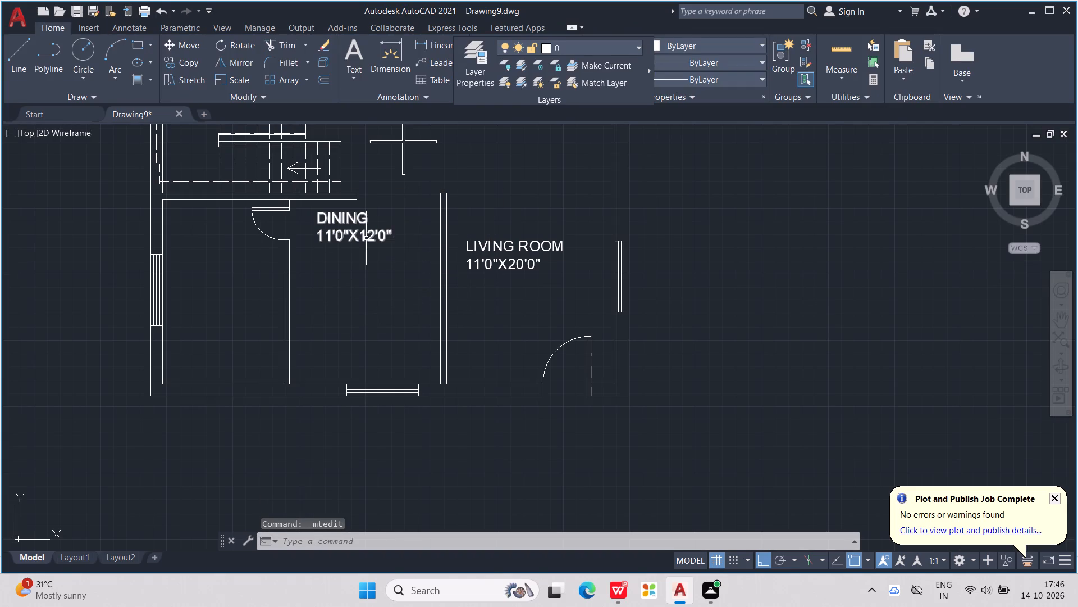
Copy the DINING label and paste it into the lower part of the adjoining room with the door below the stairs.
{"action": "left_click", "coordinate": [366, 238]}
{"action": "key", "text": "ctrl+c"}
{"action": "key", "text": "ctrl+v"}
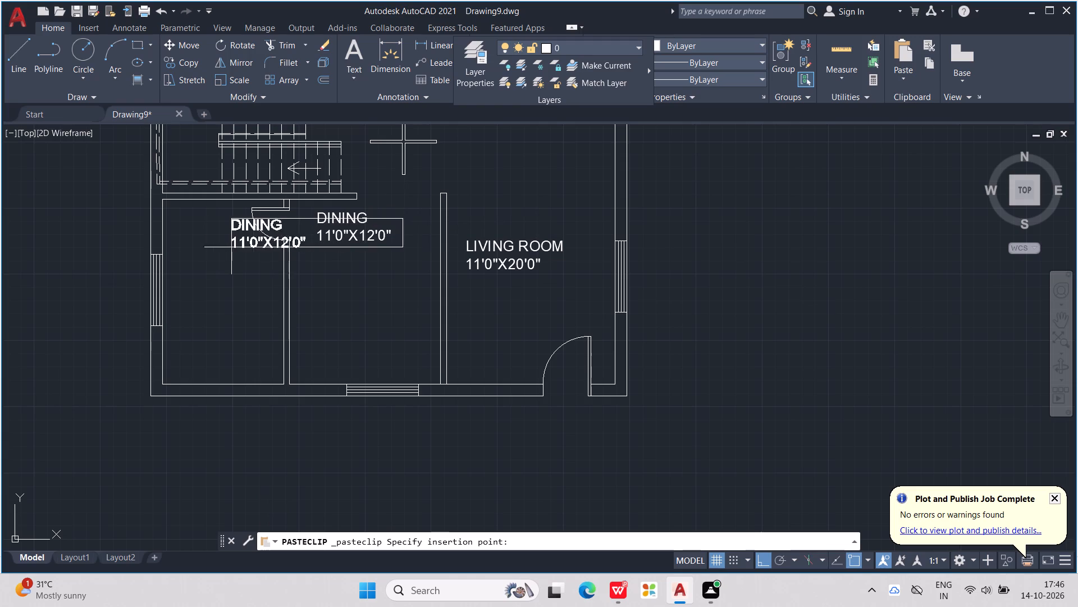
{"action": "middle_click_drag", "start_coordinate": [201, 249], "coordinate": [296, 264]}
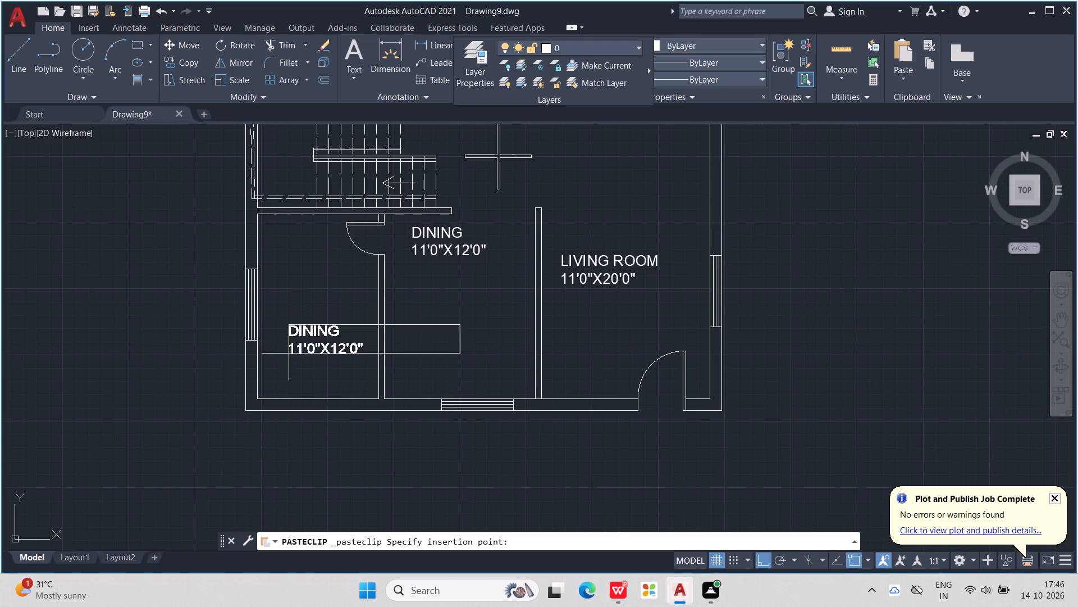
{"action": "left_click", "coordinate": [272, 374]}
Replace the room name in the pasted label with KITCHEN, keeping the size on its own second line.
{"action": "double_click", "coordinate": [299, 350]}
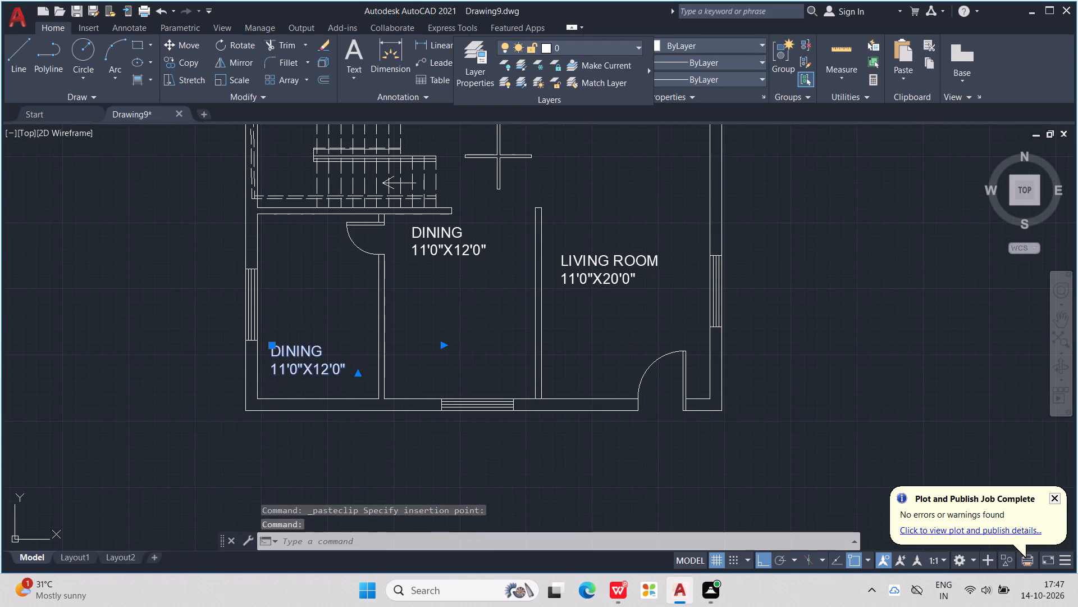
{"action": "left_click_drag", "start_coordinate": [332, 355], "coordinate": [227, 354]}
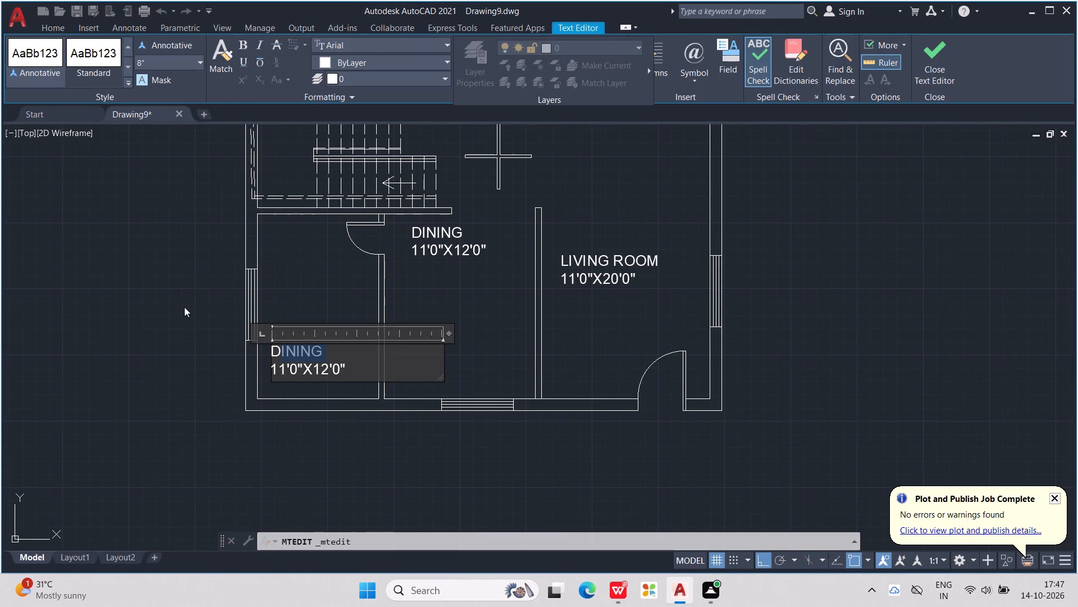
{"action": "type", "text": "KITCHEN"}
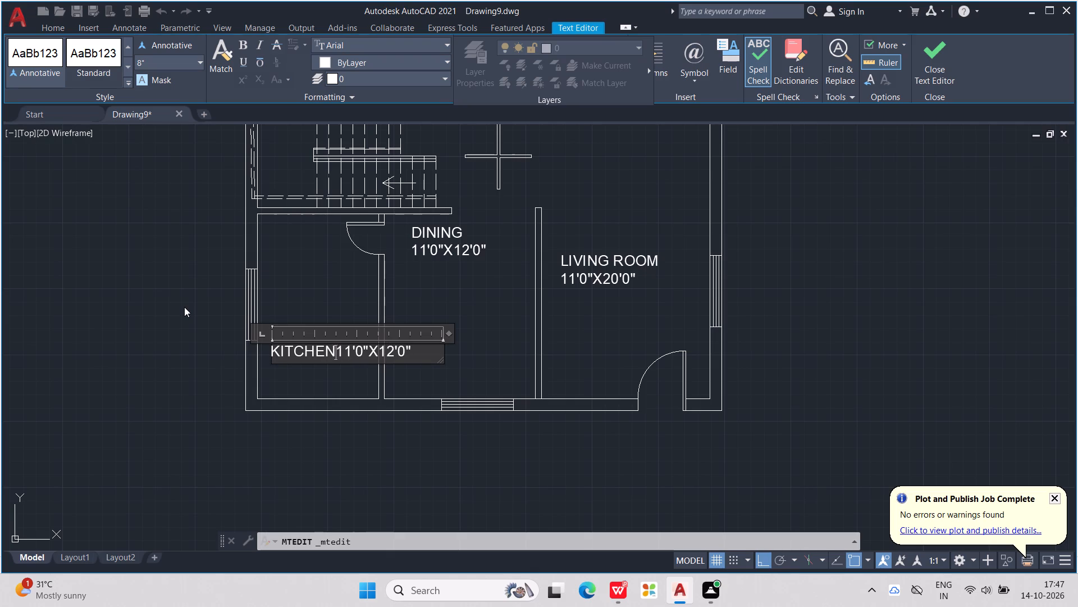
{"action": "key", "text": "Return"}
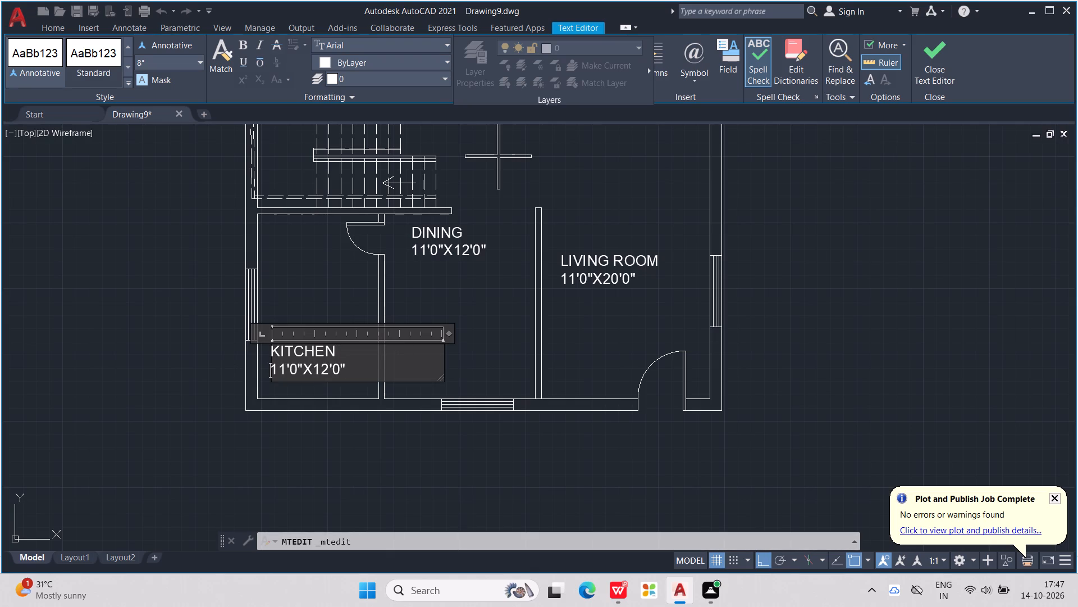
Change the size line of the KITCHEN label to 8'0"X12'0".
{"action": "left_click_drag", "start_coordinate": [315, 369], "coordinate": [231, 361]}
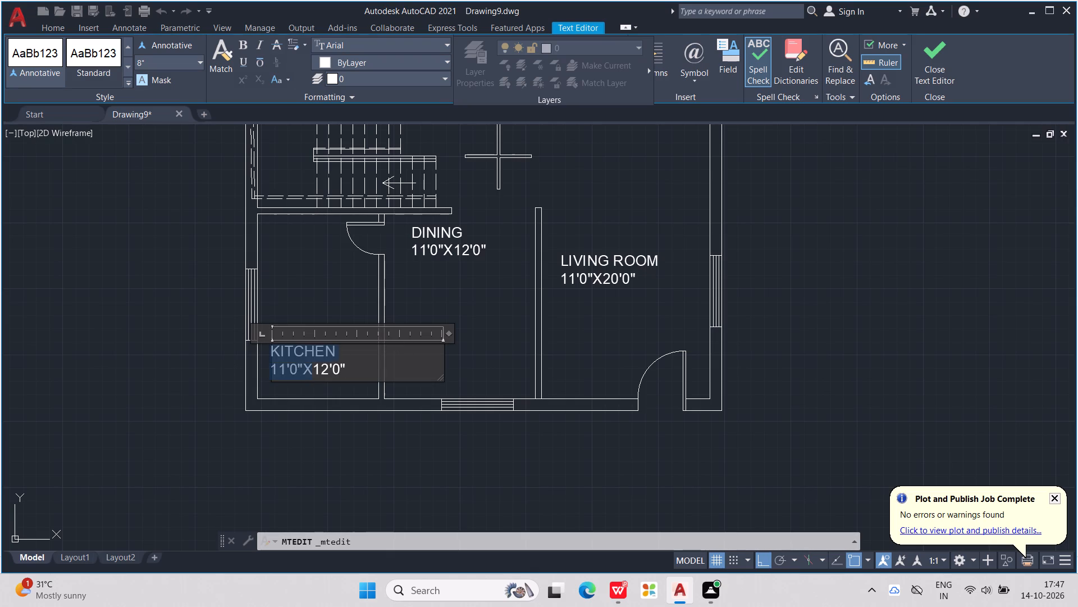
{"action": "left_click_drag", "start_coordinate": [231, 361], "coordinate": [230, 362]}
{"action": "key", "text": "Escape"}
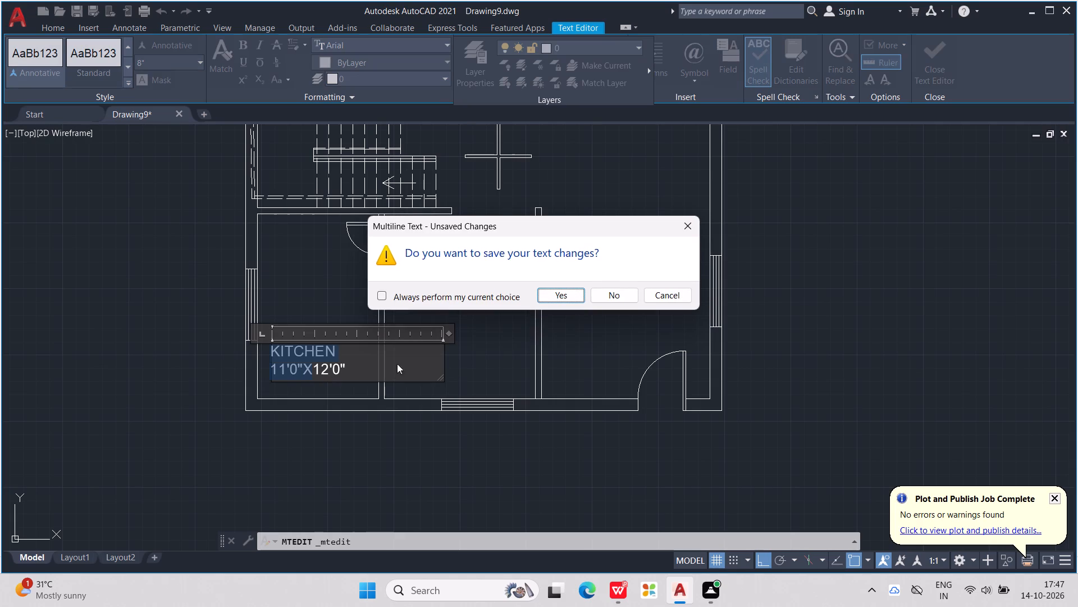
{"action": "left_click", "coordinate": [688, 217]}
{"action": "left_click", "coordinate": [303, 352]}
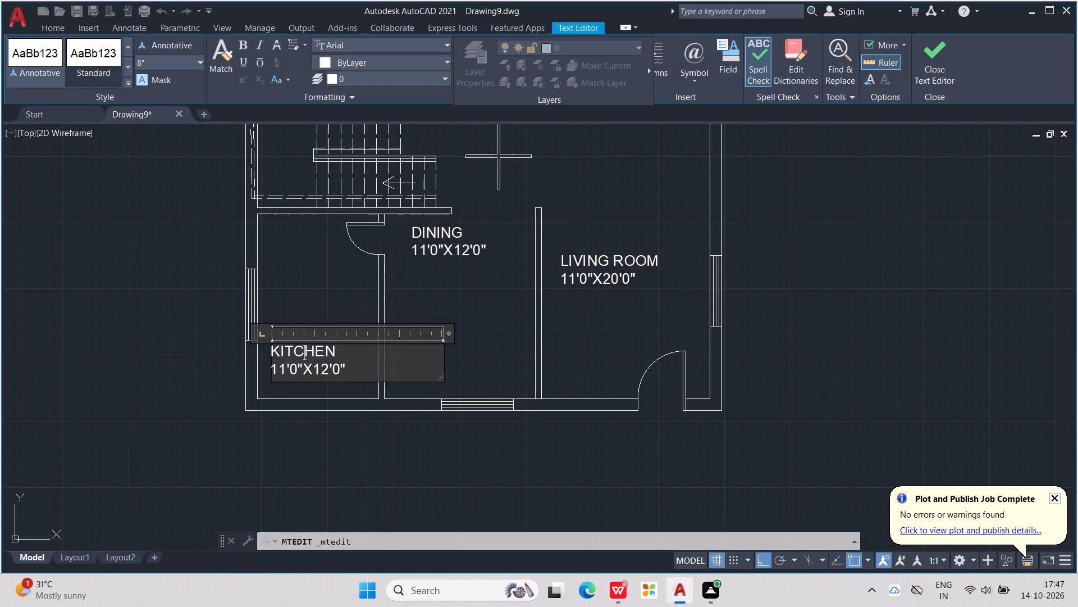
{"action": "left_click", "coordinate": [294, 368]}
{"action": "scroll", "coordinate": [273, 371], "scroll_direction": "up", "scroll_amount": 1}
{"action": "left_click_drag", "start_coordinate": [290, 369], "coordinate": [266, 375]}
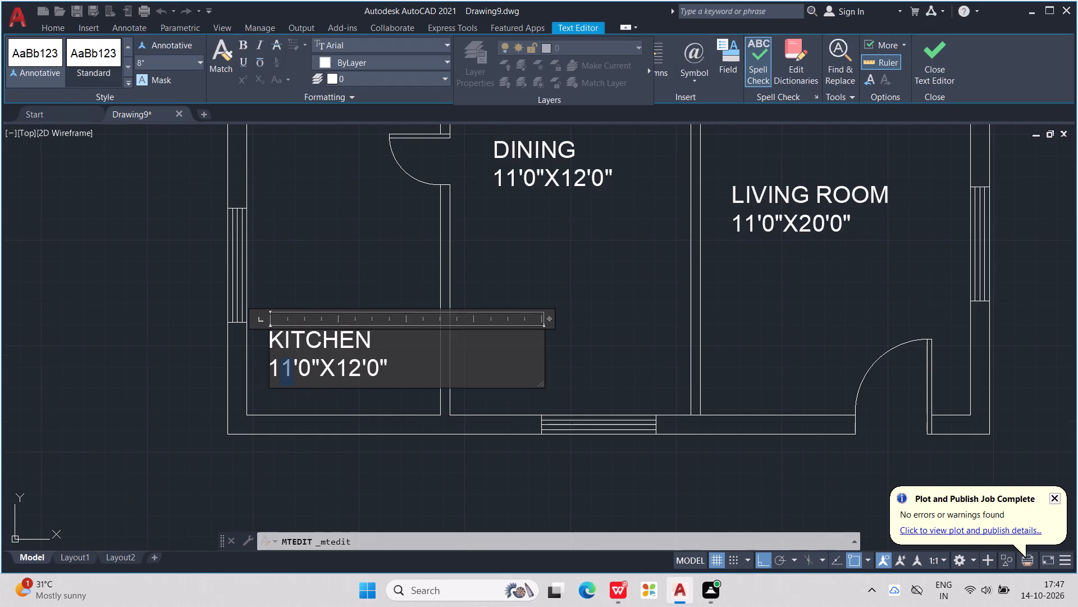
{"action": "left_click_drag", "start_coordinate": [266, 375], "coordinate": [256, 377]}
{"action": "key", "text": "8"}
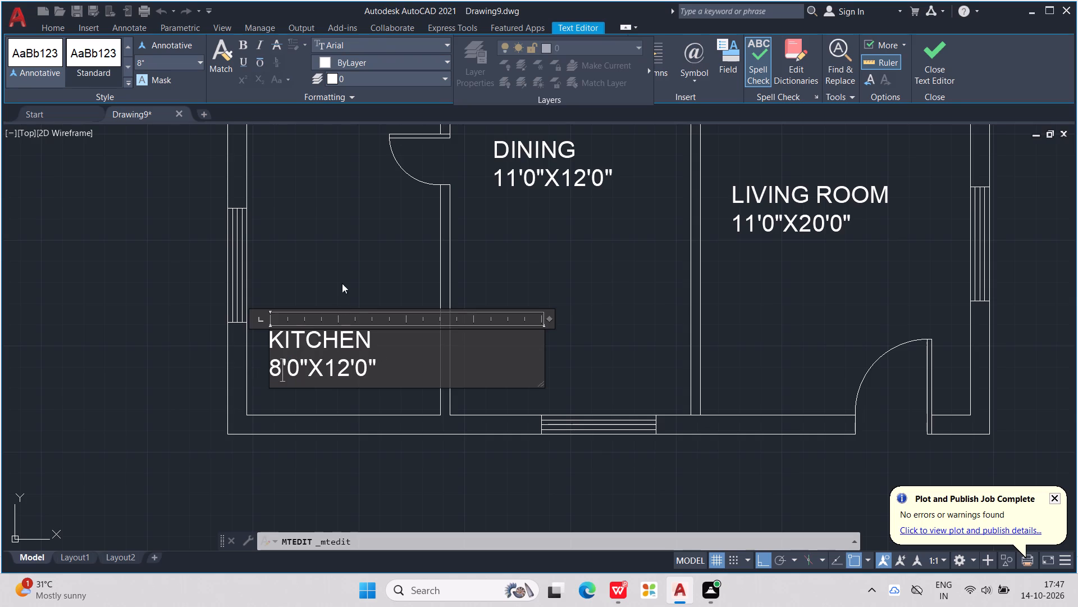
{"action": "left_click", "coordinate": [342, 278]}
Move the KITCHEN label slightly upward within its room.
{"action": "scroll", "coordinate": [342, 278], "scroll_direction": "down", "scroll_amount": 1}
{"action": "left_click", "coordinate": [339, 314]}
{"action": "left_click_drag", "start_coordinate": [335, 315], "coordinate": [337, 288]}
{"action": "left_click", "coordinate": [336, 287]}
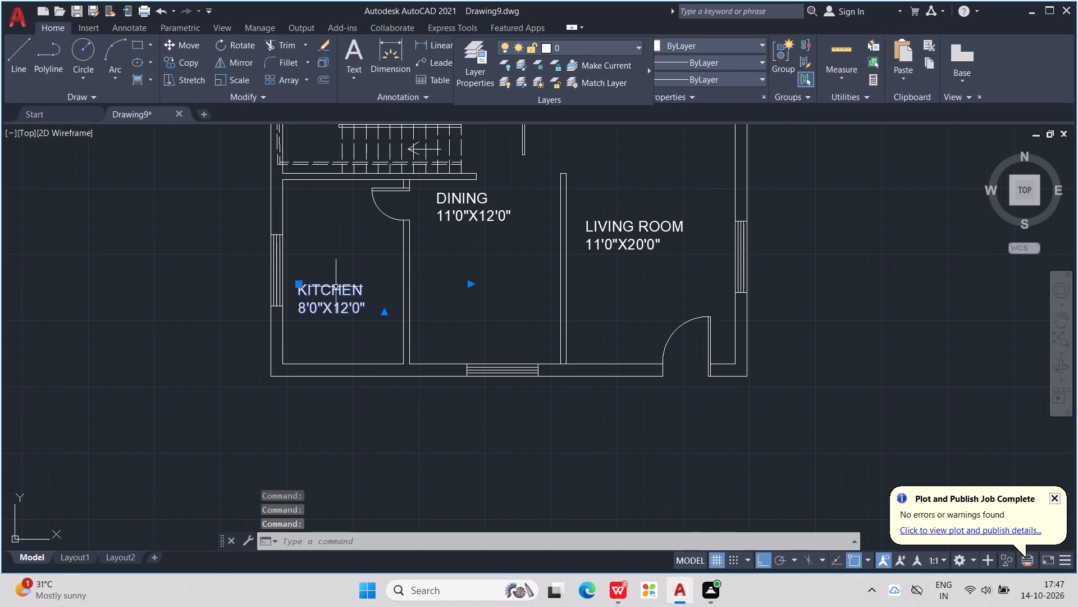
{"action": "scroll", "coordinate": [336, 287], "scroll_direction": "down", "scroll_amount": 1}
{"action": "middle_click_drag", "start_coordinate": [336, 287], "coordinate": [240, 427]}
{"action": "scroll", "coordinate": [350, 366], "scroll_direction": "up", "scroll_amount": 1}
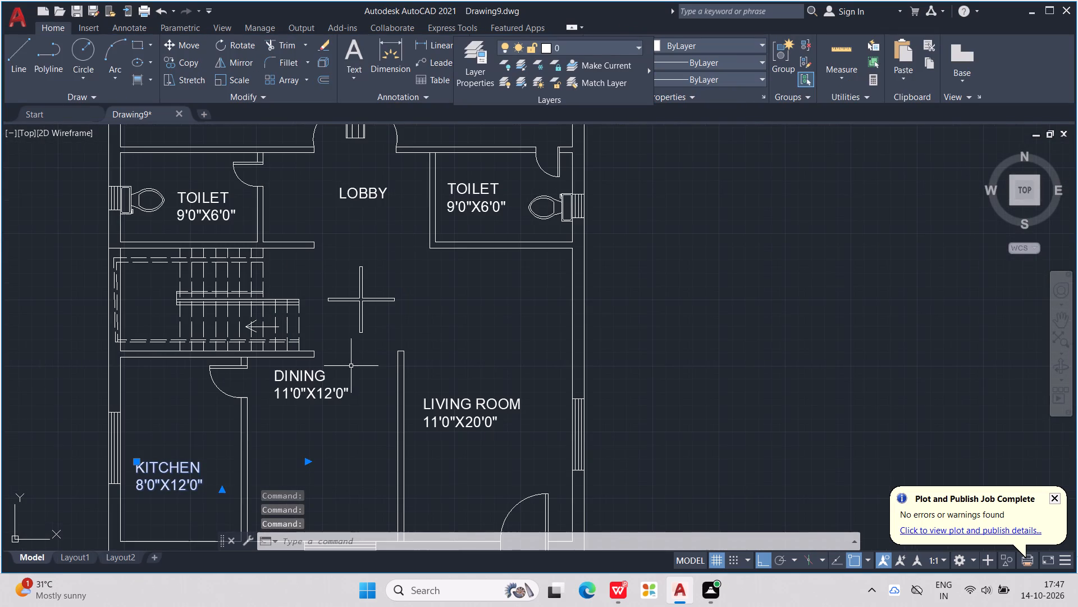
{"action": "key", "text": "Escape"}
Add the multiline text W at 4" height just above the upper arm of the hall cross symbol.
{"action": "middle_click_drag", "start_coordinate": [382, 303], "coordinate": [362, 371]}
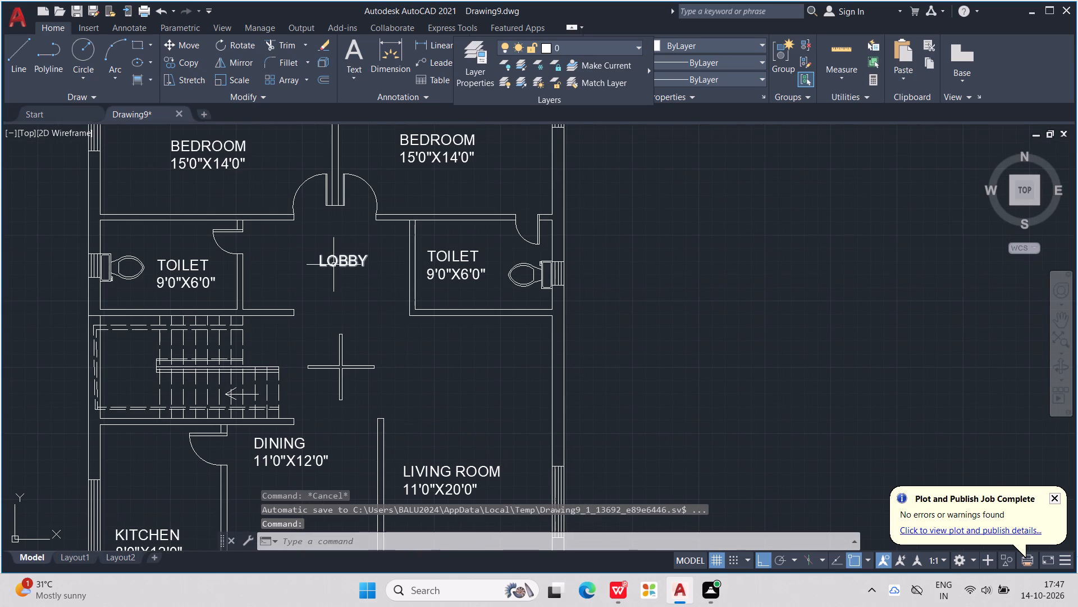
{"action": "scroll", "coordinate": [337, 262], "scroll_direction": "up", "scroll_amount": 1}
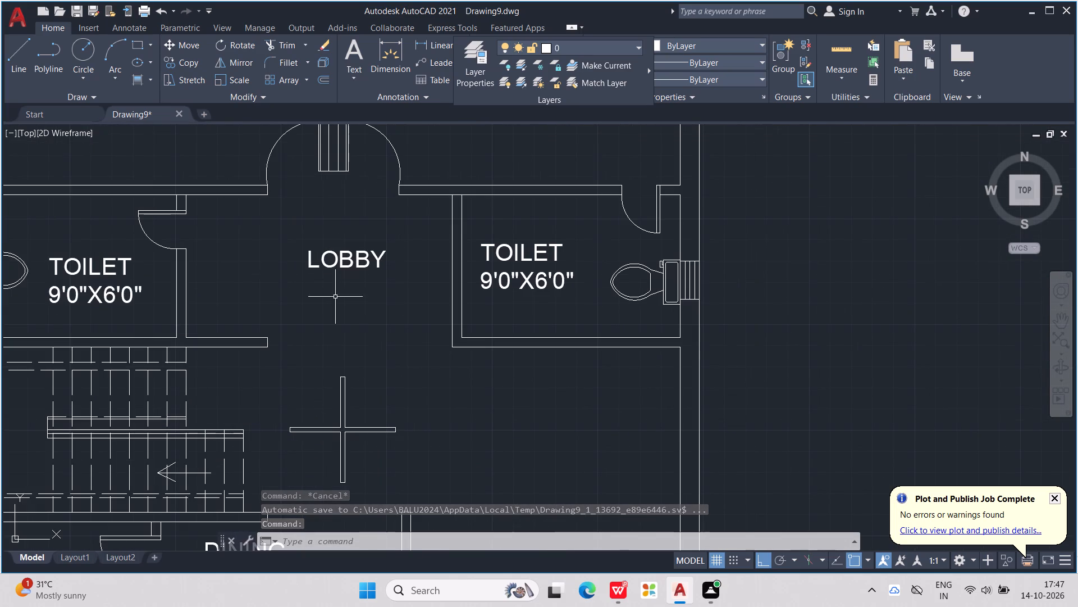
{"action": "key", "text": "t"}
{"action": "key", "text": "Return"}
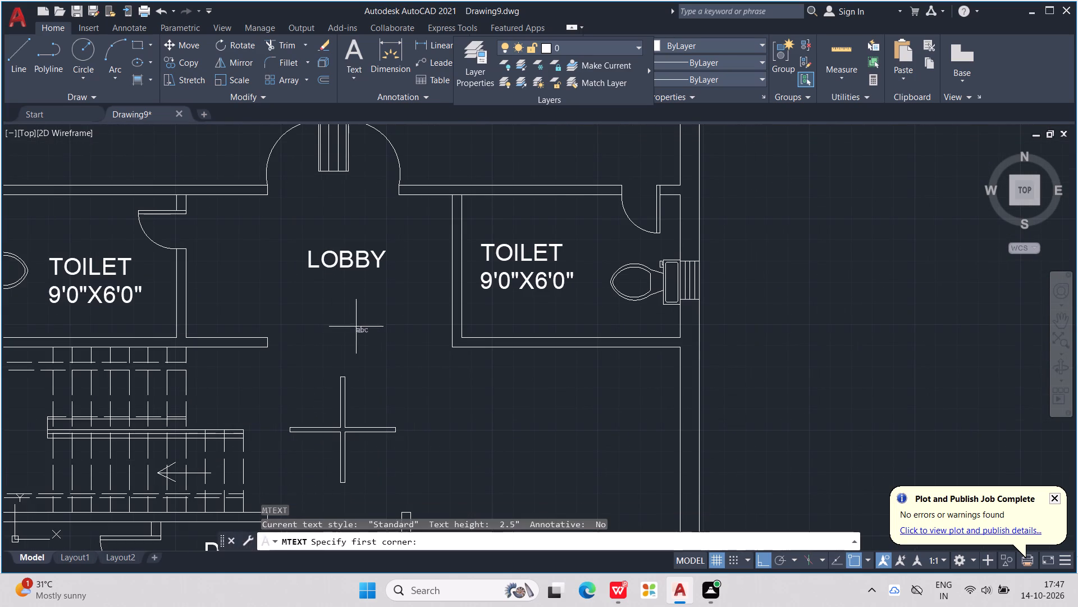
{"action": "scroll", "coordinate": [349, 333], "scroll_direction": "up", "scroll_amount": 1}
{"action": "triple_click", "coordinate": [337, 382]}
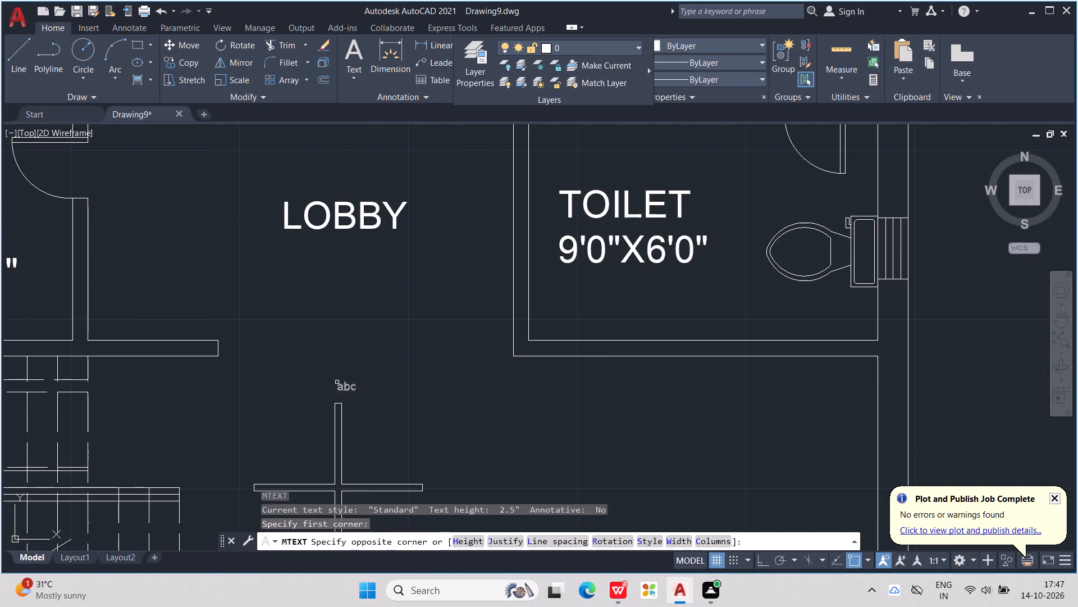
{"action": "left_click", "coordinate": [194, 64]}
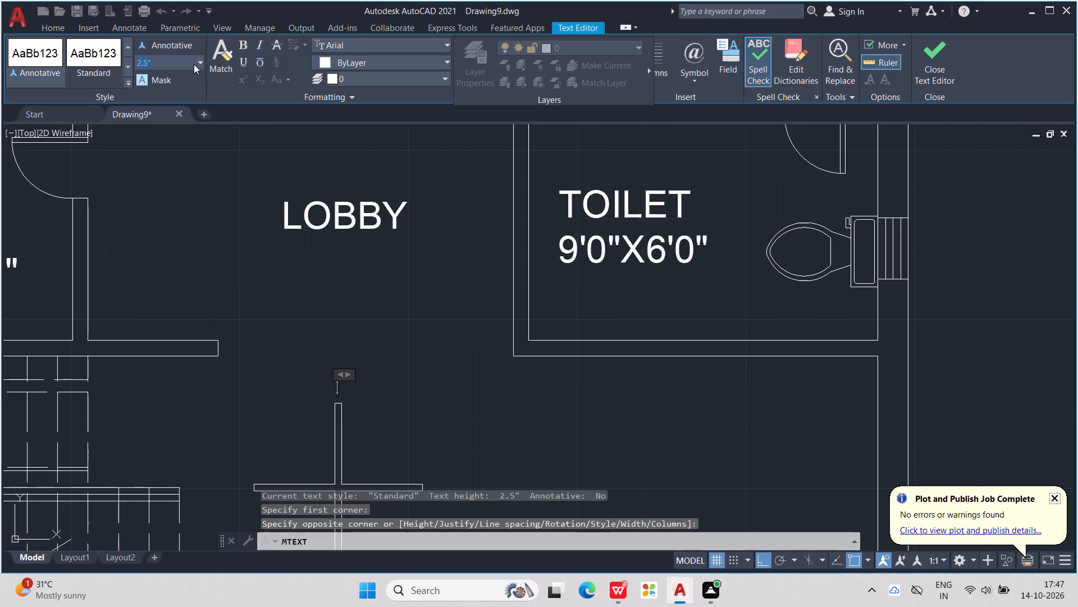
{"action": "left_click", "coordinate": [200, 63]}
{"action": "left_click", "coordinate": [149, 109]}
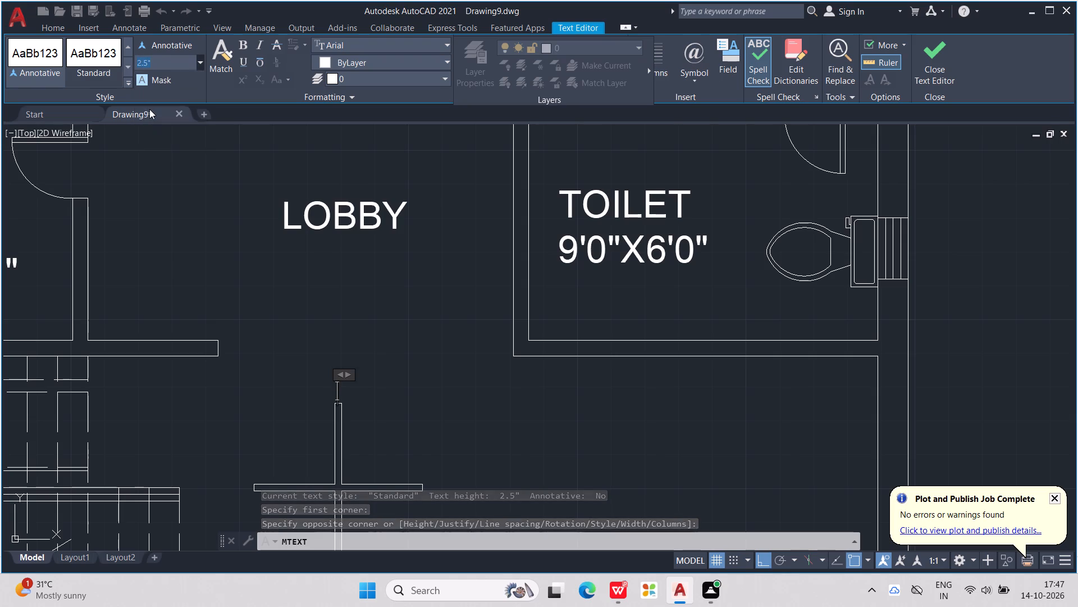
{"action": "key", "text": "w"}
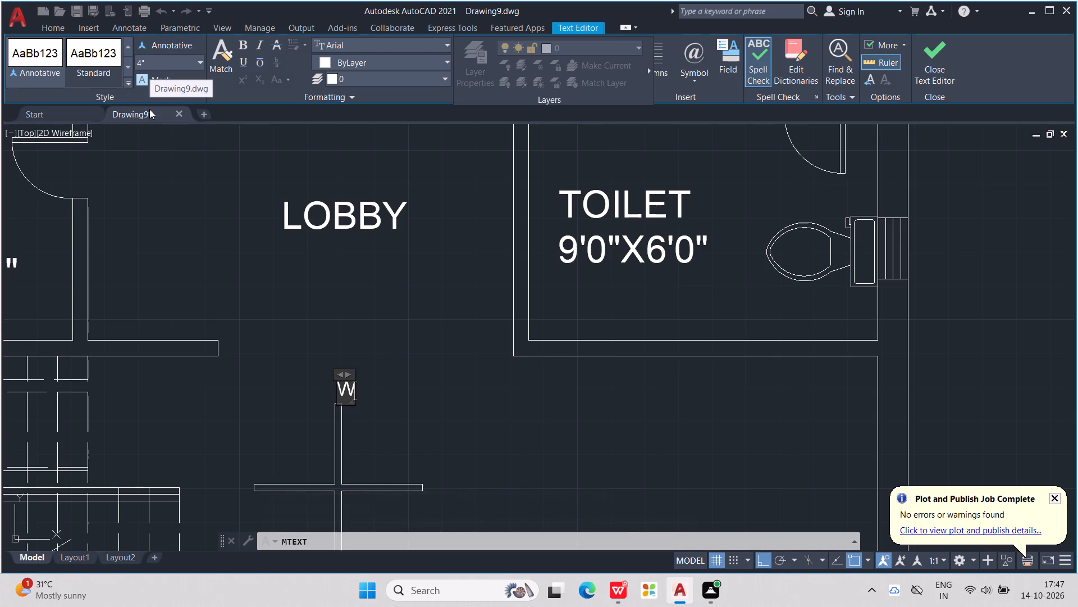
{"action": "left_click", "coordinate": [214, 220]}
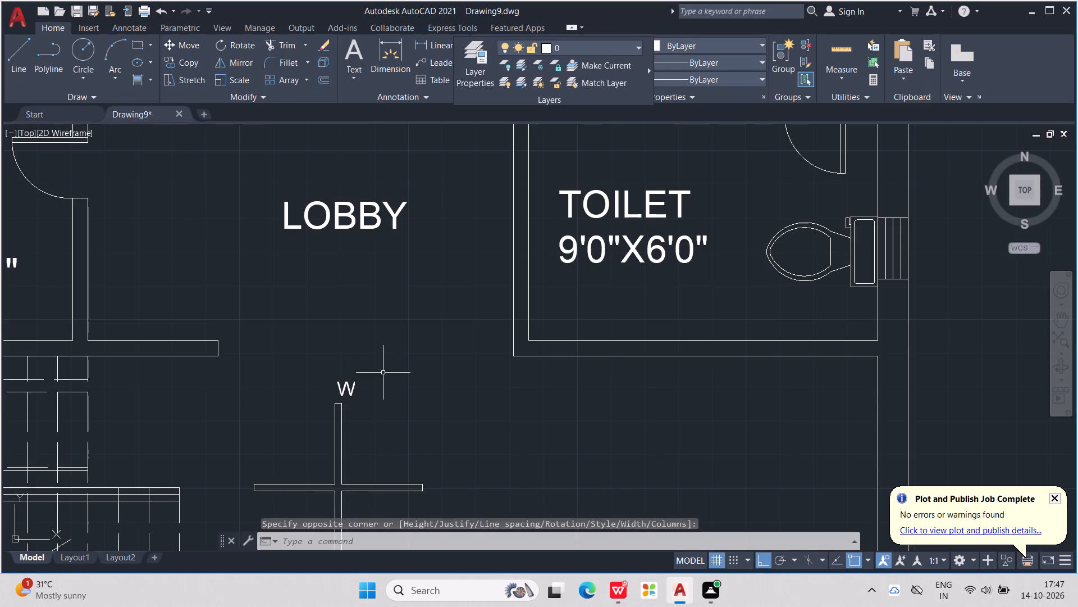
Shift the W slightly so it sits centred above the cross's upper arm.
{"action": "left_click", "coordinate": [341, 392]}
{"action": "scroll", "coordinate": [428, 416], "scroll_direction": "up", "scroll_amount": 2}
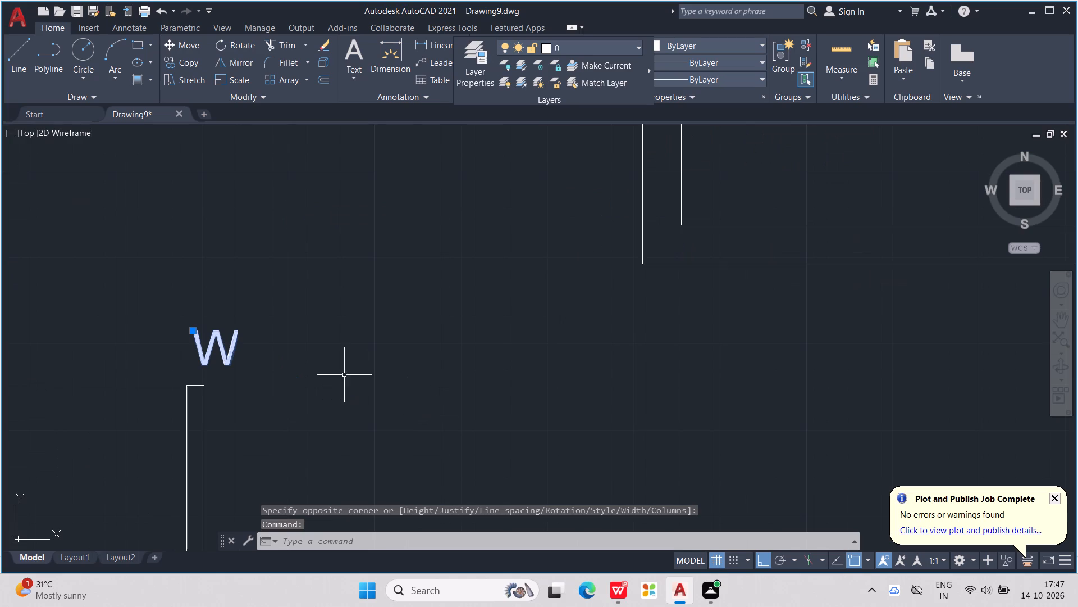
{"action": "middle_click_drag", "start_coordinate": [344, 375], "coordinate": [358, 379]}
{"action": "left_click_drag", "start_coordinate": [245, 364], "coordinate": [232, 369]}
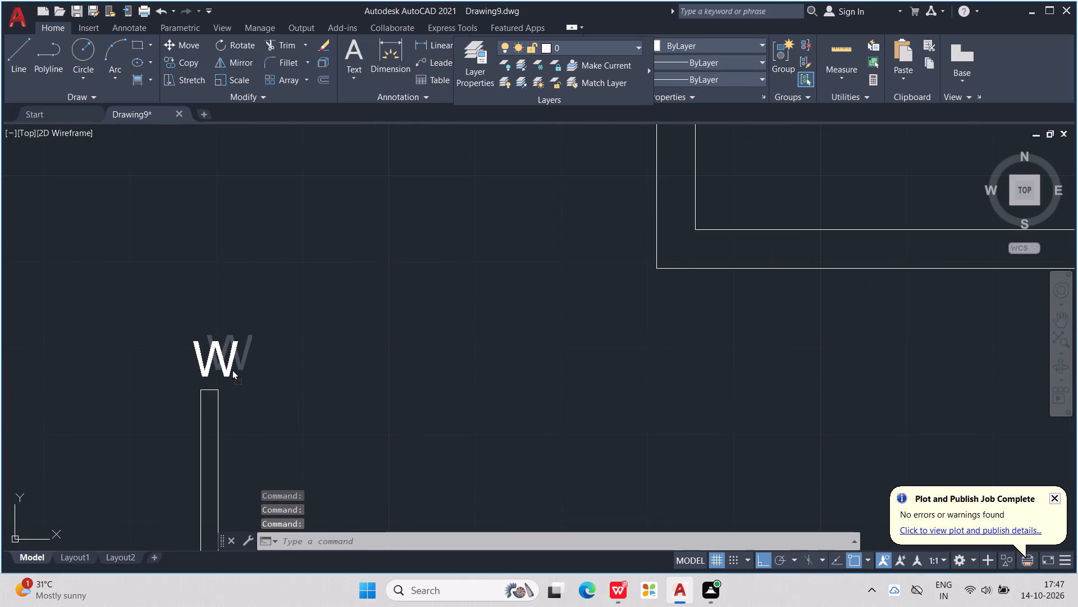
{"action": "left_click_drag", "start_coordinate": [232, 369], "coordinate": [227, 368]}
{"action": "left_click", "coordinate": [223, 366]}
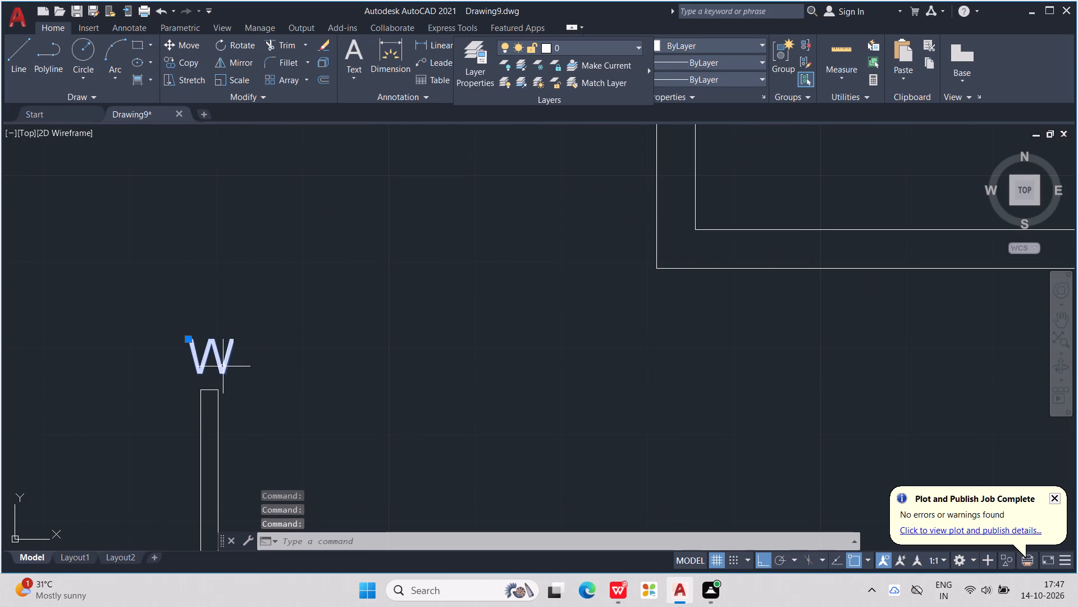
{"action": "left_click", "coordinate": [223, 366]}
{"action": "scroll", "coordinate": [291, 363], "scroll_direction": "down", "scroll_amount": 1}
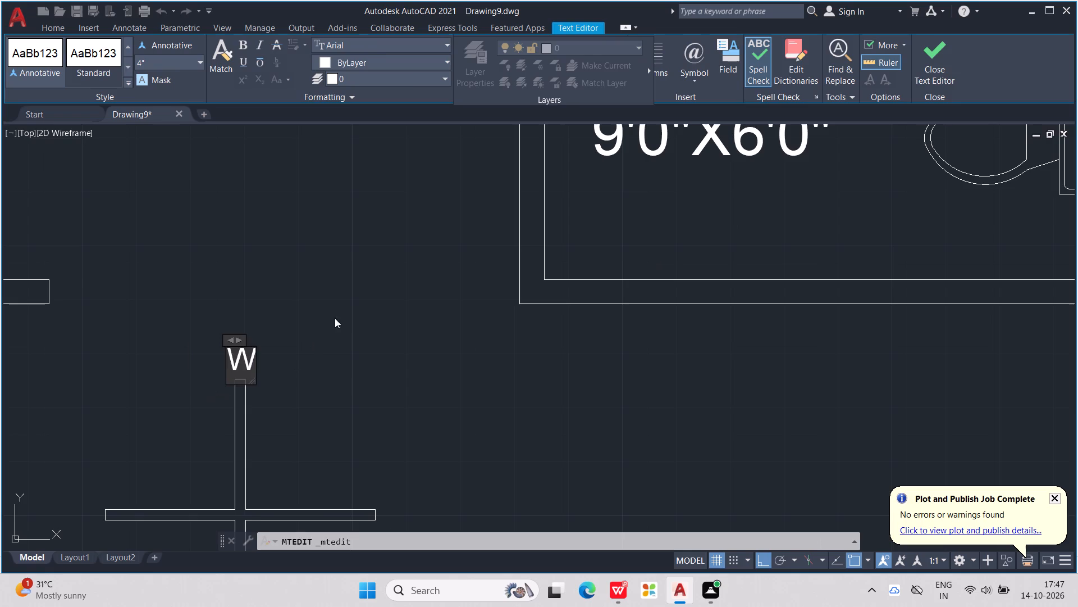
{"action": "key", "text": "Escape"}
Copy the W, paste it just below the end of the cross's right arm, and change the copy to N.
{"action": "middle_click_drag", "start_coordinate": [335, 318], "coordinate": [330, 284]}
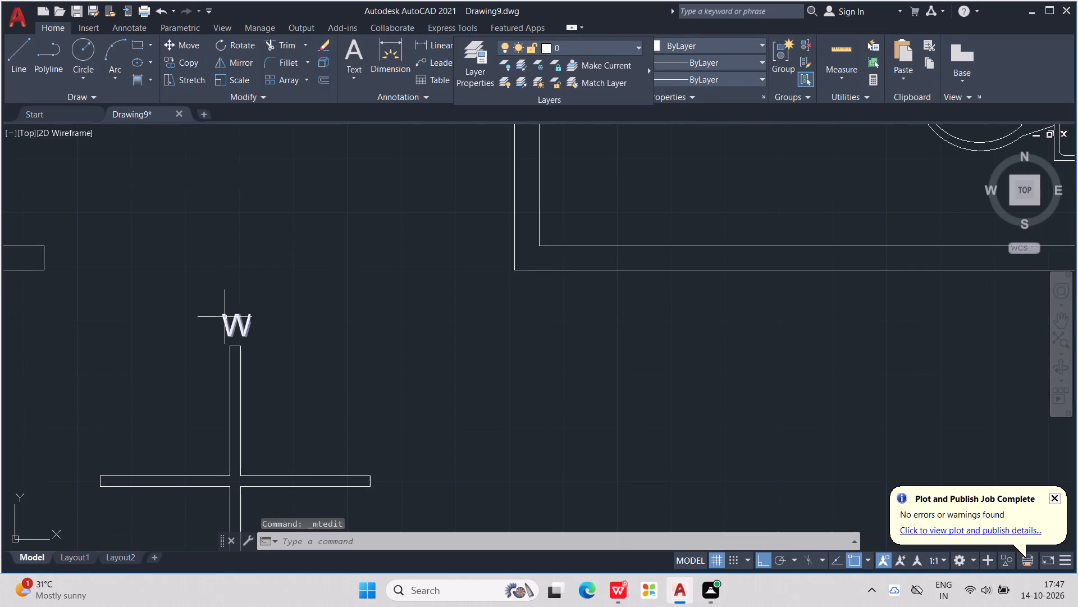
{"action": "left_click", "coordinate": [225, 317]}
{"action": "key", "text": "ctrl+c"}
{"action": "key", "text": "ctrl+v"}
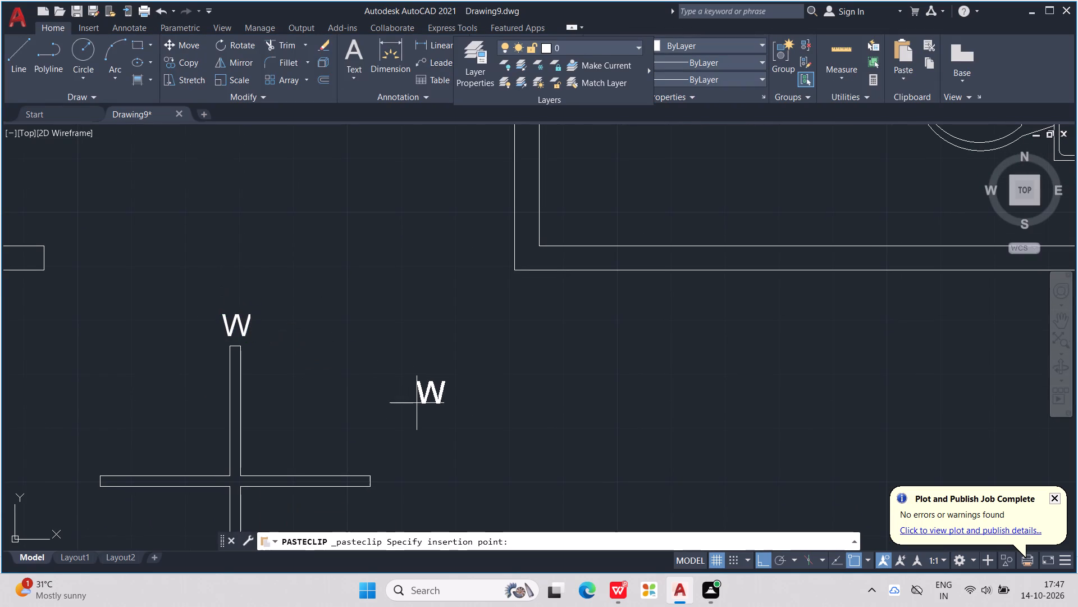
{"action": "middle_click_drag", "start_coordinate": [429, 424], "coordinate": [398, 339]}
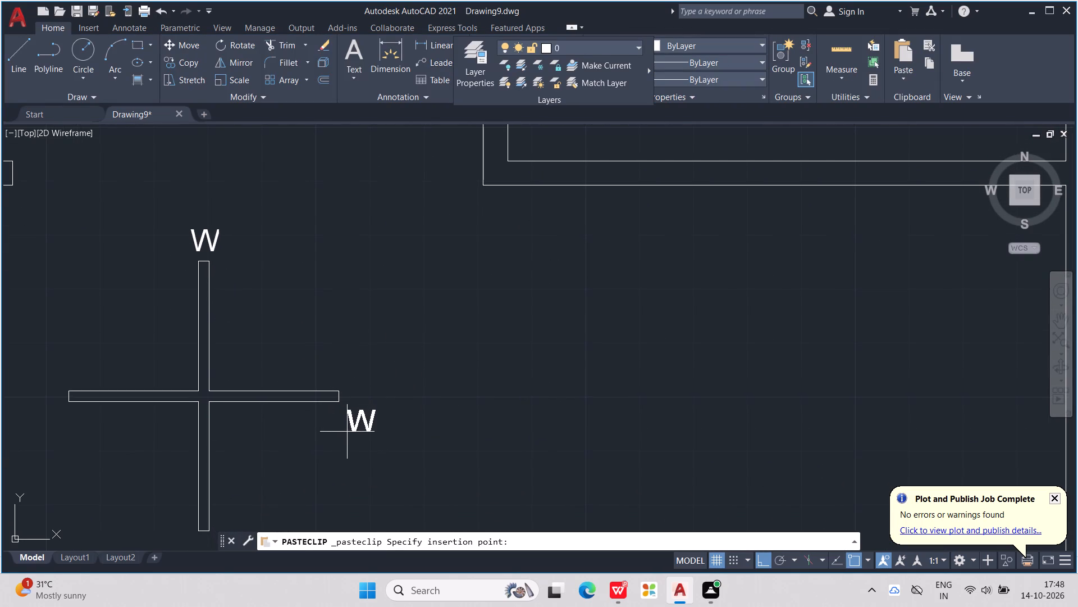
{"action": "scroll", "coordinate": [348, 432], "scroll_direction": "up", "scroll_amount": 1}
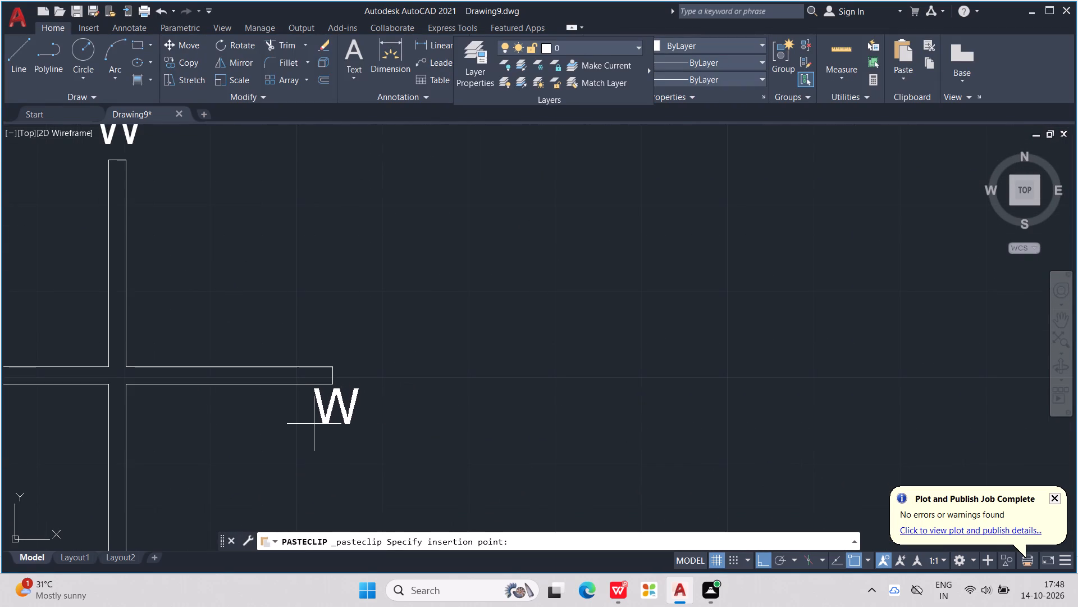
{"action": "left_click", "coordinate": [314, 424]}
{"action": "double_click", "coordinate": [331, 416]}
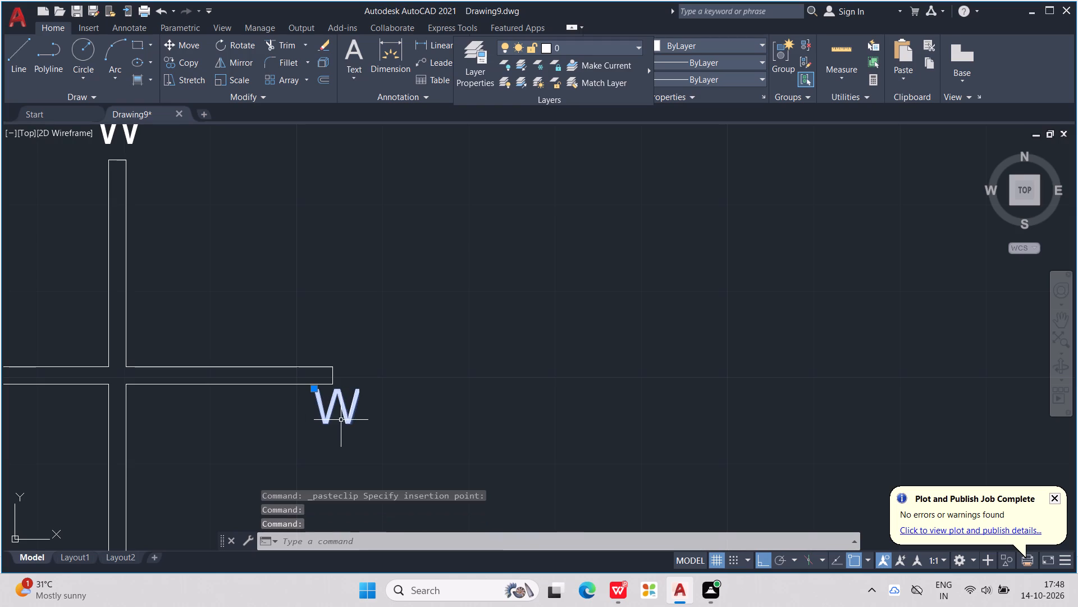
{"action": "double_click", "coordinate": [348, 415]}
{"action": "key", "text": "BackSpace"}
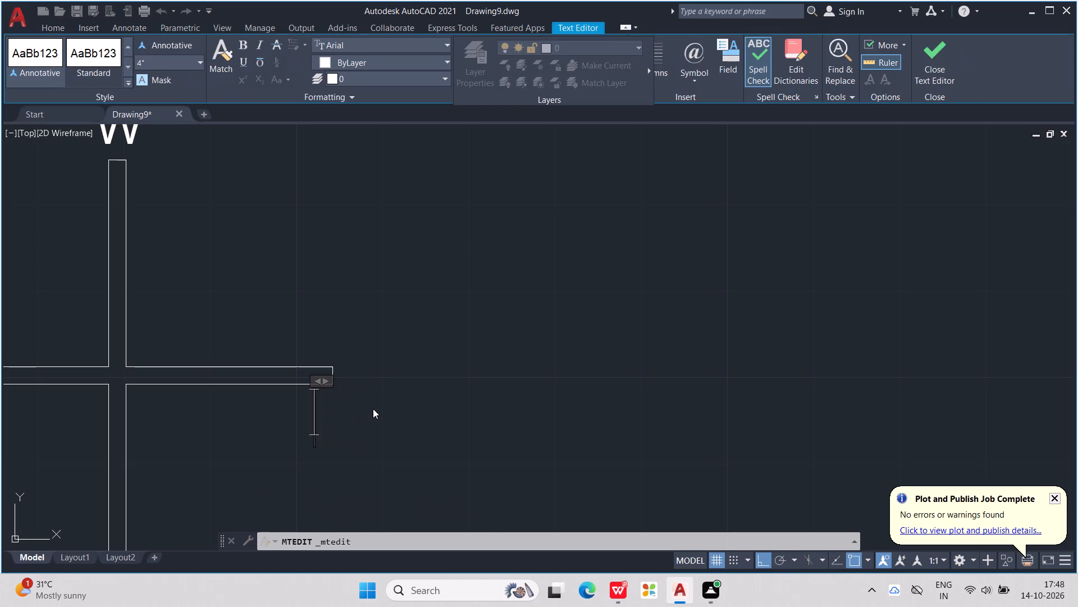
{"action": "key", "text": "n"}
{"action": "left_click_drag", "start_coordinate": [384, 379], "coordinate": [390, 375]}
Paste another copy of the W beside the end of the cross's lower arm and change it to E.
{"action": "middle_click_drag", "start_coordinate": [404, 370], "coordinate": [408, 306]}
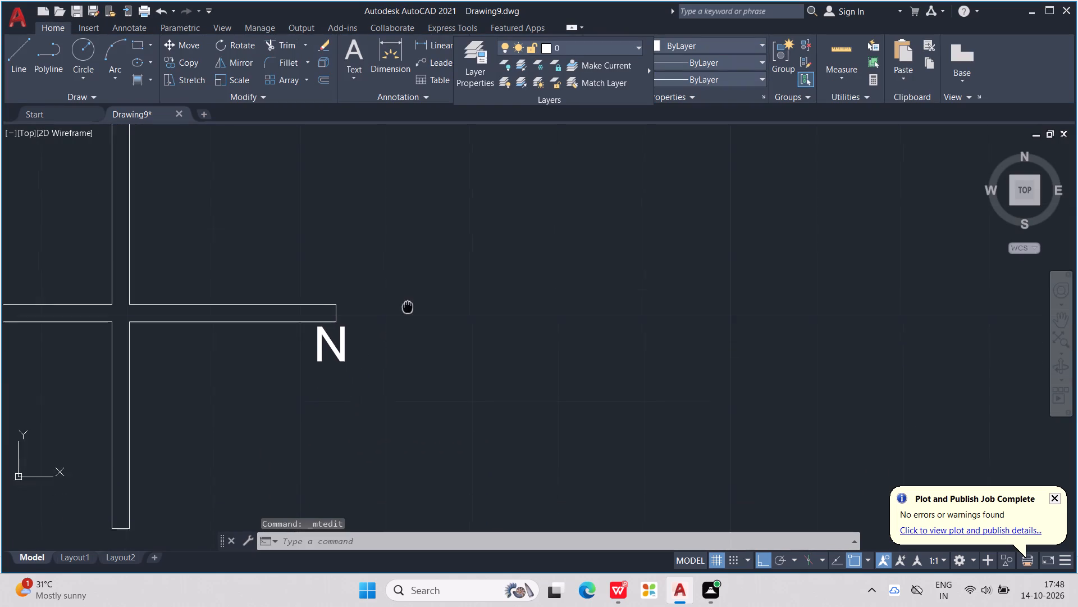
{"action": "middle_click_drag", "start_coordinate": [408, 306], "coordinate": [429, 256]}
{"action": "key", "text": "ctrl+v"}
{"action": "scroll", "coordinate": [303, 351], "scroll_direction": "down", "scroll_amount": 1}
{"action": "middle_click_drag", "start_coordinate": [303, 351], "coordinate": [436, 301]}
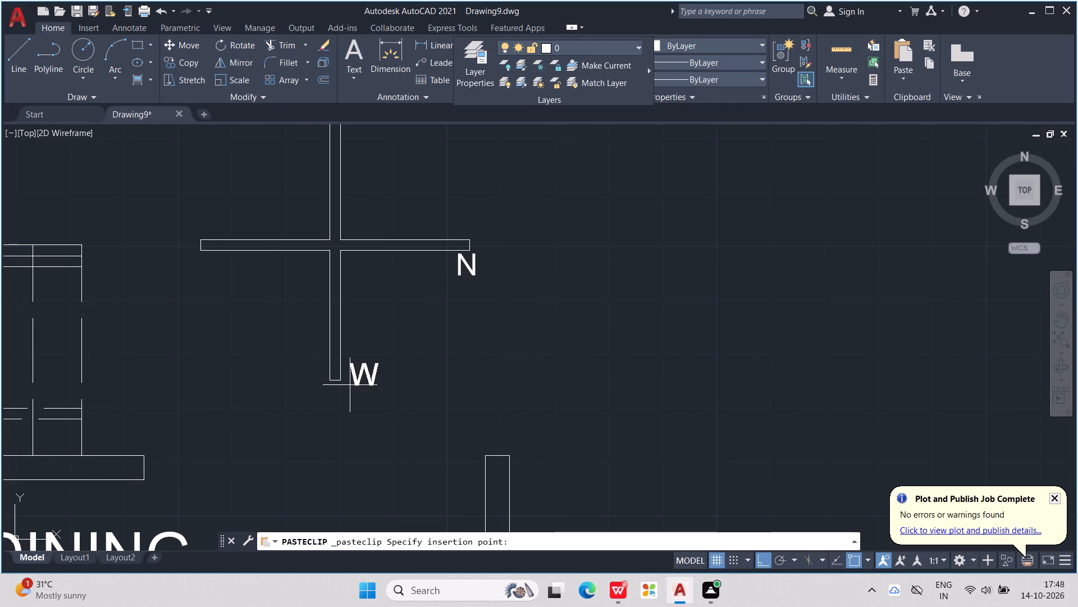
{"action": "left_click", "coordinate": [349, 385]}
{"action": "triple_click", "coordinate": [358, 380]}
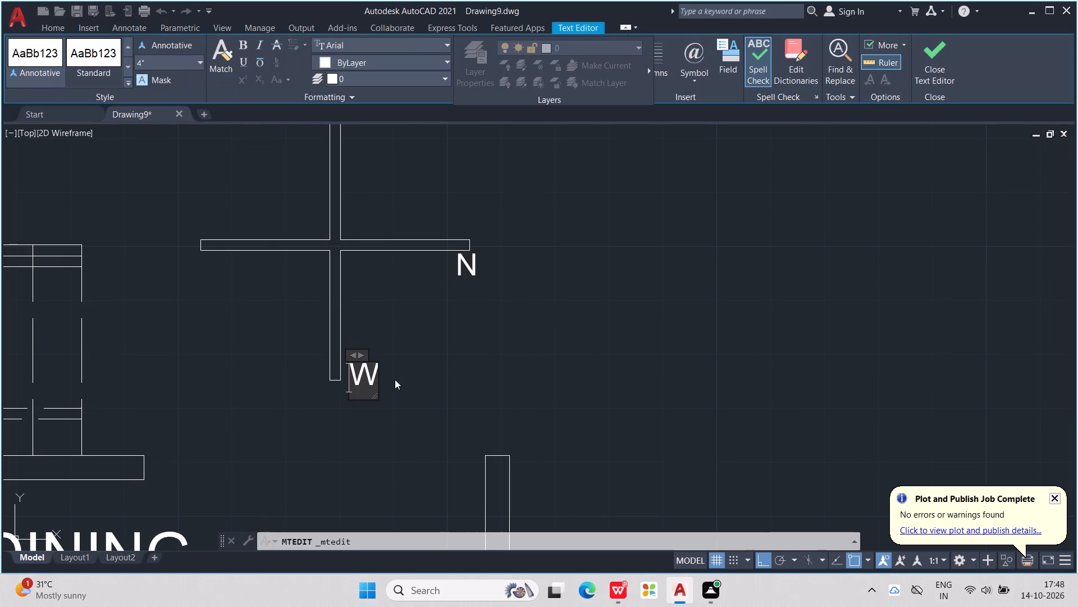
{"action": "key", "text": "Right"}
{"action": "key", "text": "BackSpace"}
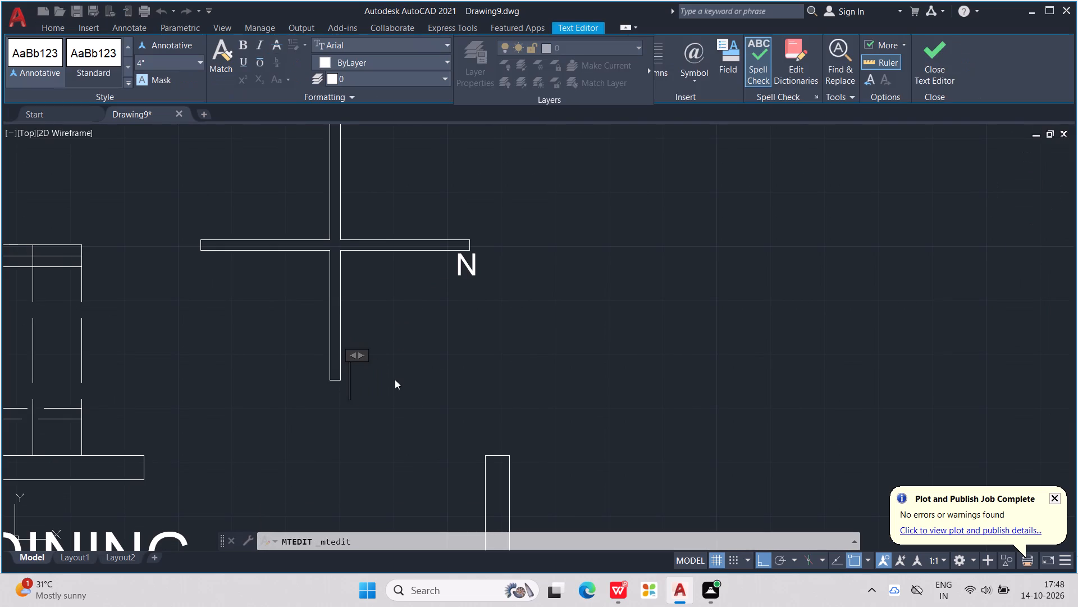
{"action": "key", "text": "e"}
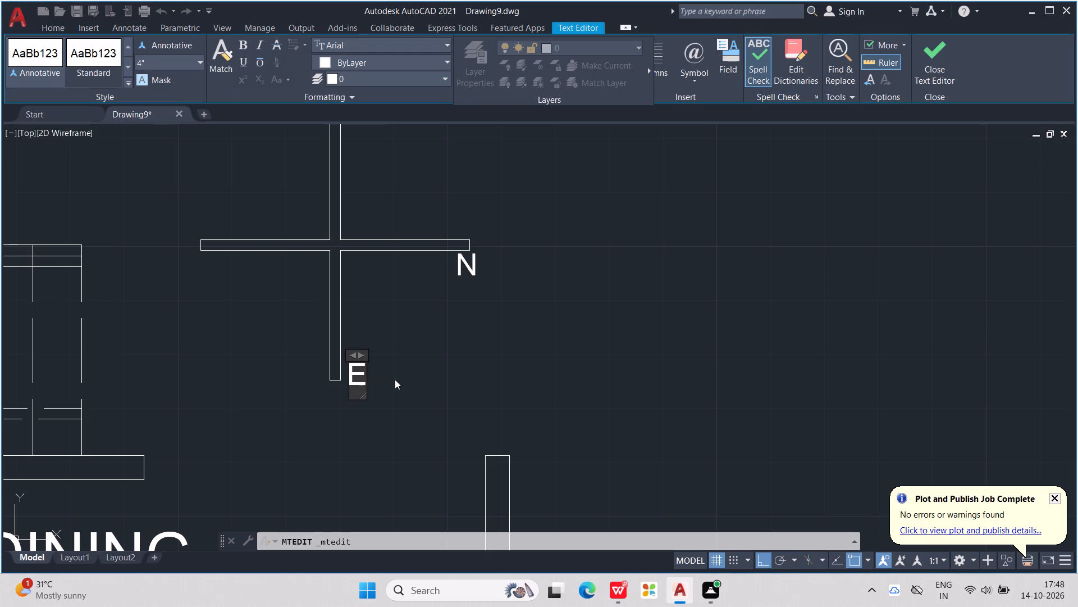
{"action": "left_click", "coordinate": [469, 343]}
Paste another copy of the W just below the end of the hall cross's left arm and change it to S.
{"action": "middle_click_drag", "start_coordinate": [197, 268], "coordinate": [258, 324]}
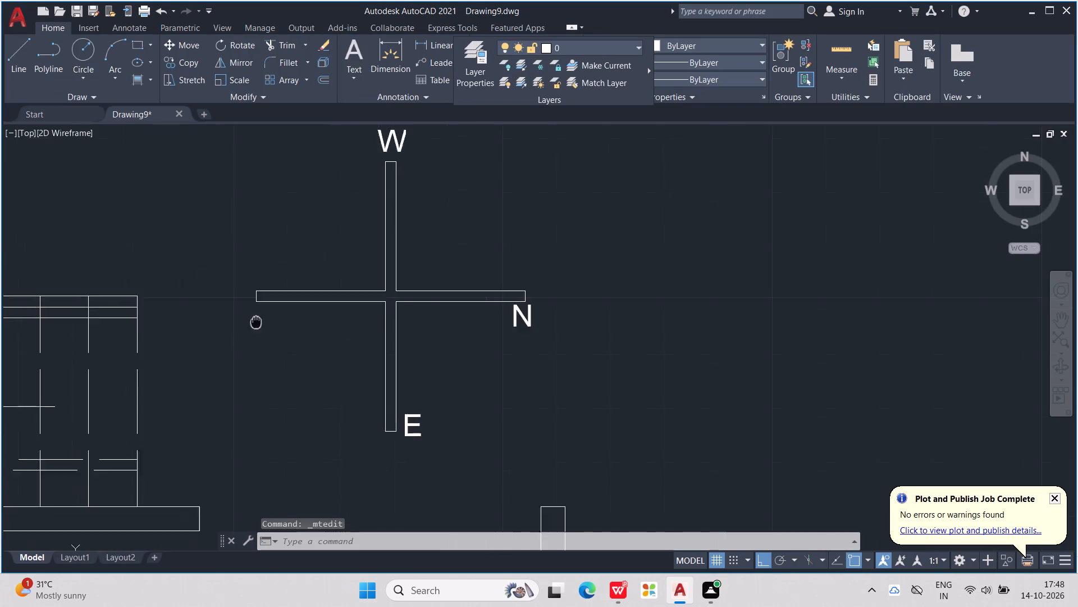
{"action": "middle_click_drag", "start_coordinate": [258, 324], "coordinate": [264, 328]}
{"action": "scroll", "coordinate": [272, 310], "scroll_direction": "up", "scroll_amount": 2}
{"action": "key", "text": "ctrl+v"}
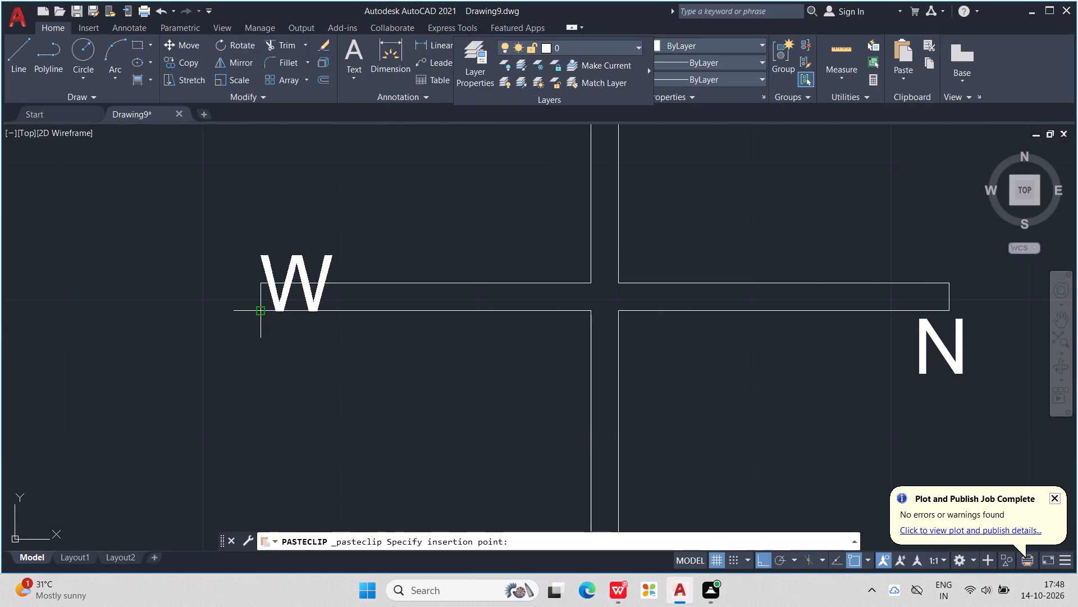
{"action": "middle_click_drag", "start_coordinate": [185, 310], "coordinate": [211, 310]}
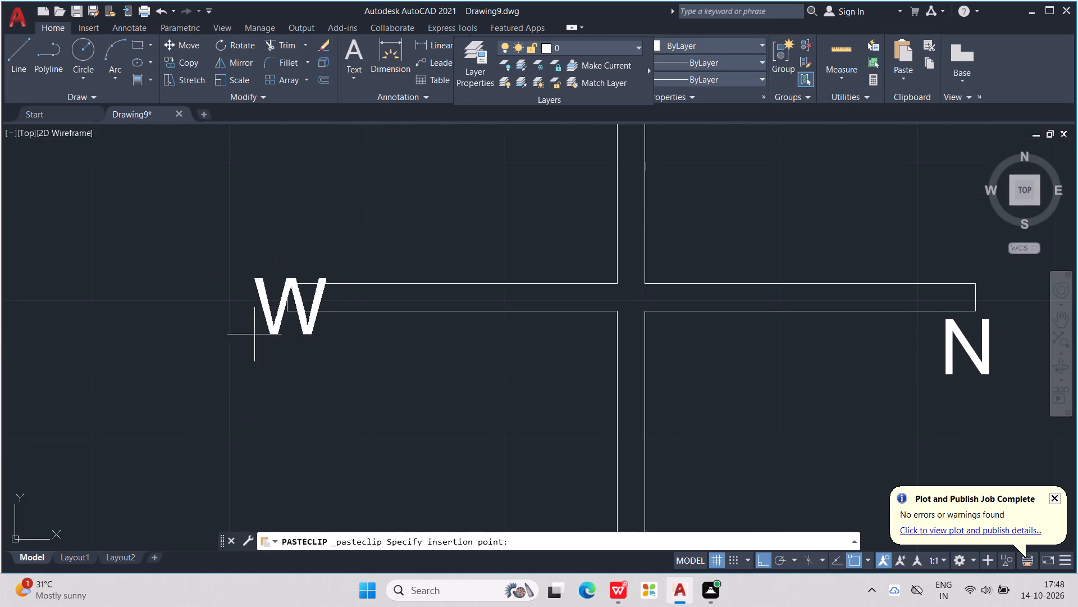
{"action": "left_click", "coordinate": [271, 378]}
{"action": "double_click", "coordinate": [284, 372]}
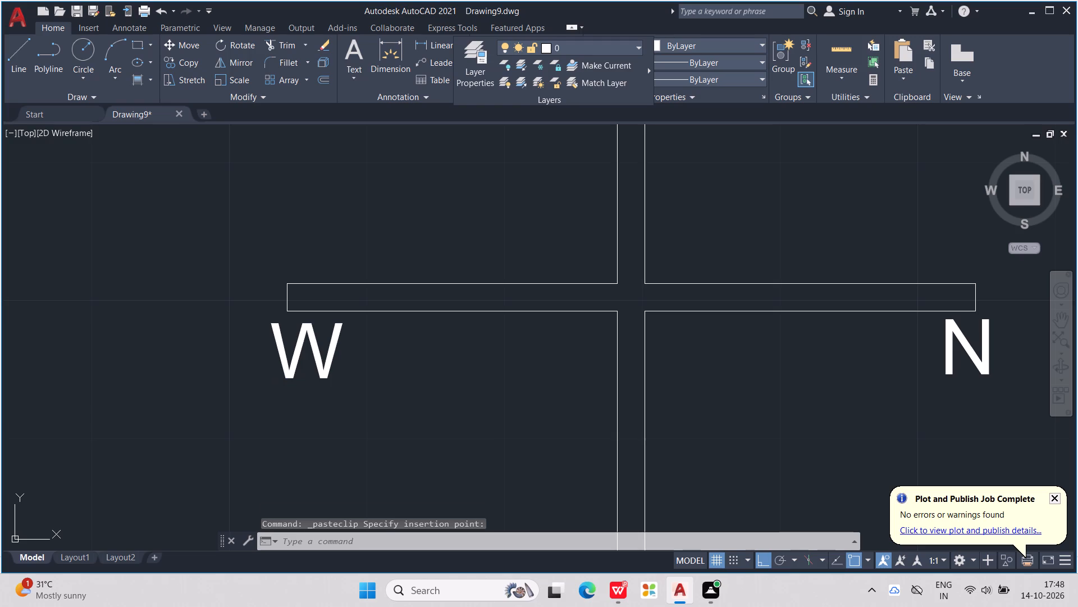
{"action": "key", "text": "Right"}
{"action": "key", "text": "BackSpace"}
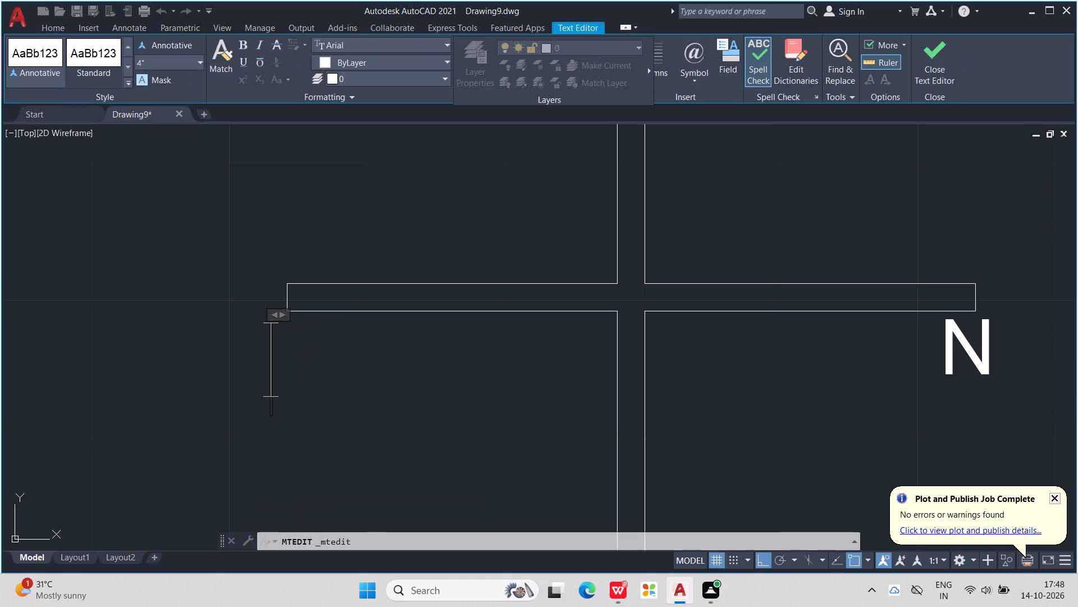
{"action": "key", "text": "s"}
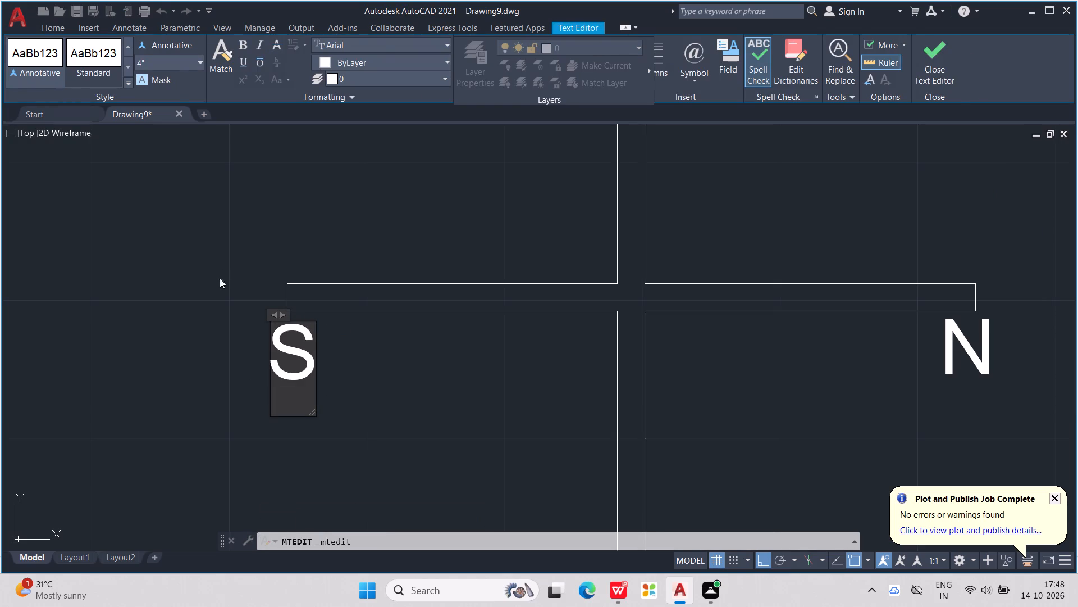
{"action": "left_click", "coordinate": [219, 279]}
Insert the Dining Set - 36 x 72 in. block from the DesignCenter Home - Space Planner drawing below the dining room label.
{"action": "scroll", "coordinate": [219, 279], "scroll_direction": "down", "scroll_amount": 5}
{"action": "middle_click_drag", "start_coordinate": [231, 271], "coordinate": [325, 250]}
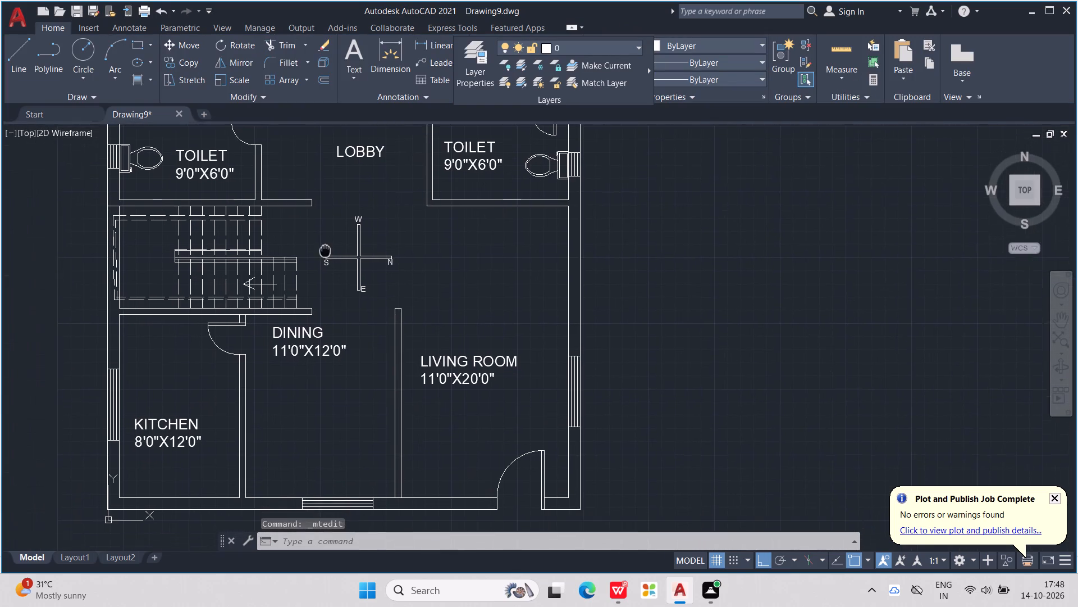
{"action": "middle_click_drag", "start_coordinate": [325, 250], "coordinate": [330, 227]}
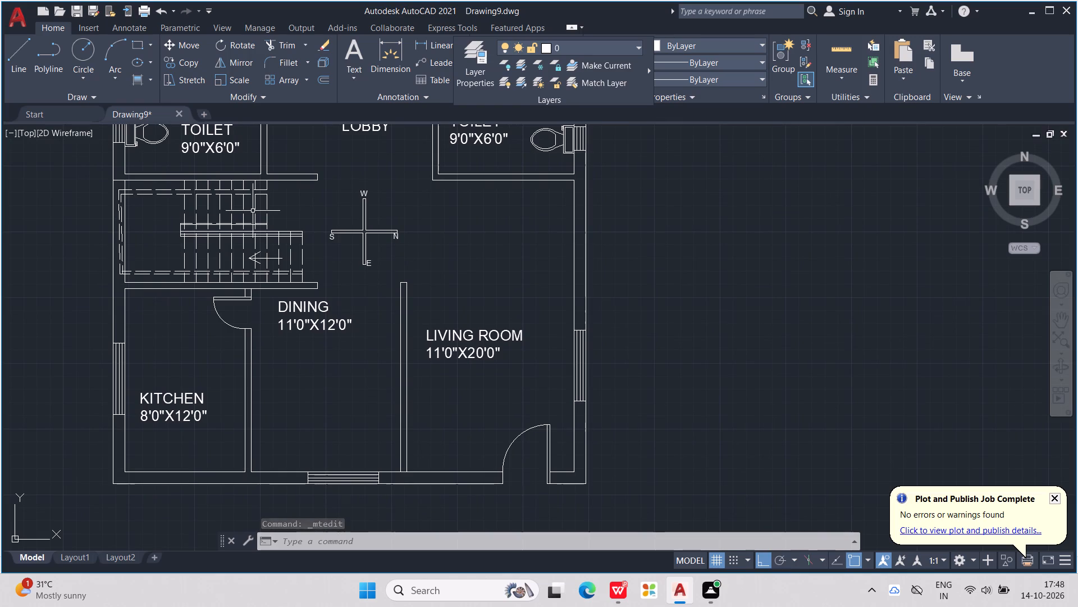
{"action": "key", "text": "ctrl+F2"}
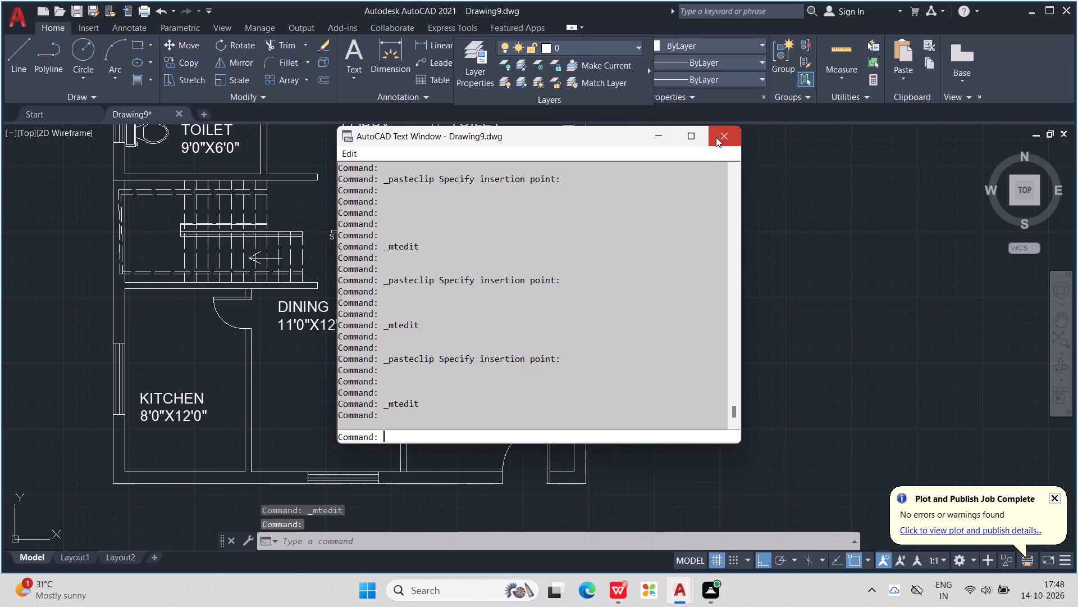
{"action": "left_click", "coordinate": [716, 137]}
{"action": "key", "text": "ctrl+2"}
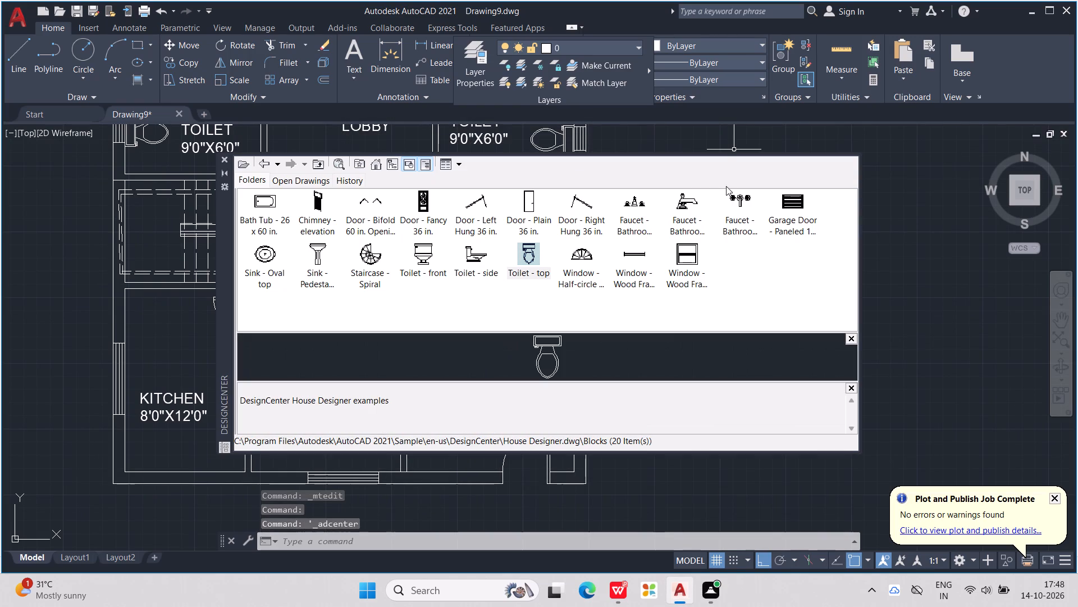
{"action": "left_click", "coordinate": [264, 167]}
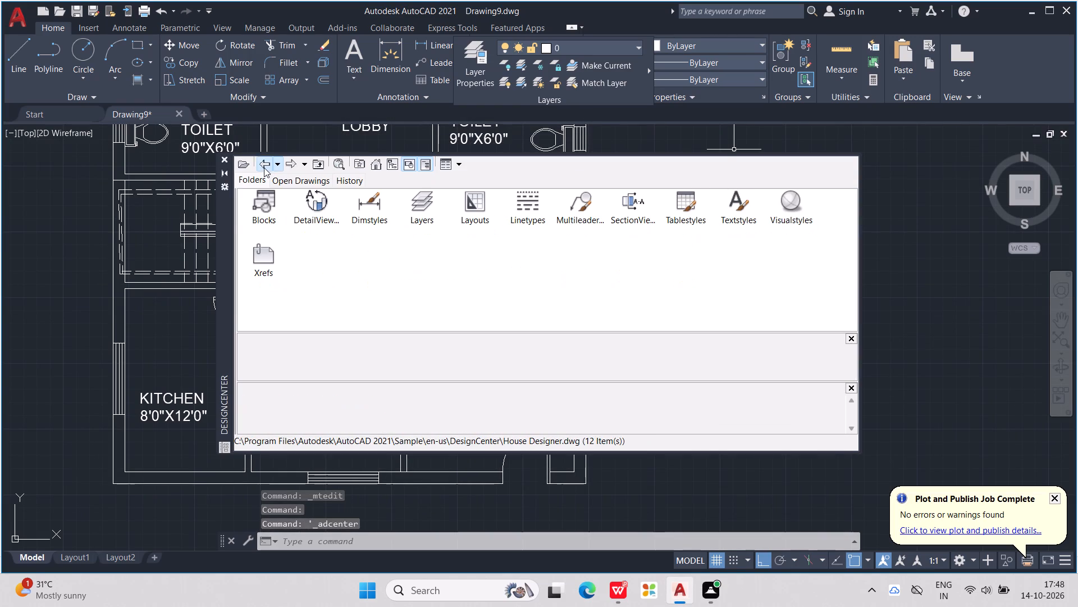
{"action": "left_click", "coordinate": [264, 167]}
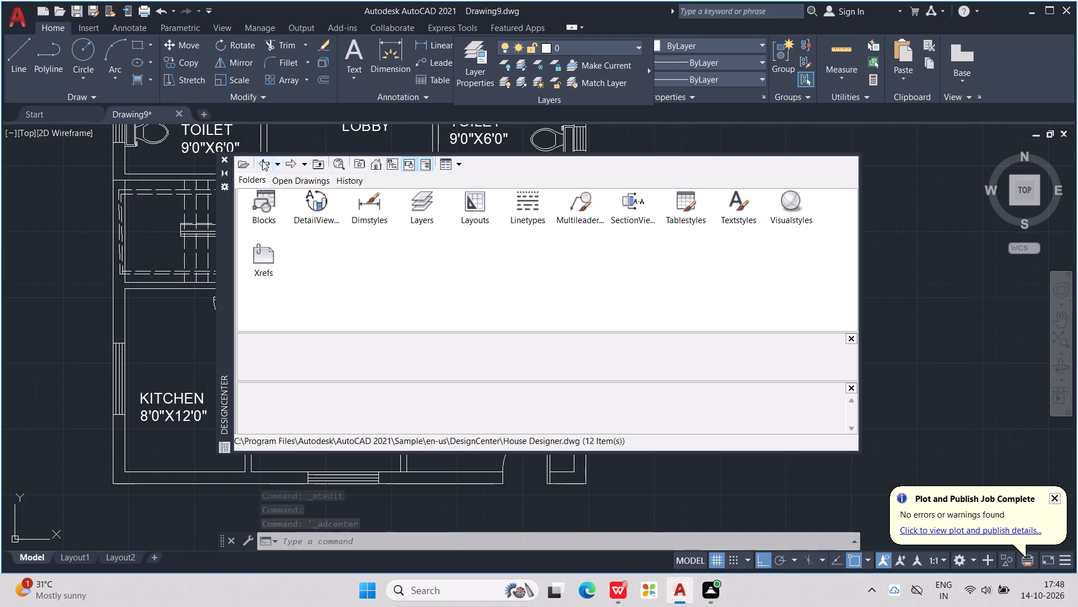
{"action": "left_click", "coordinate": [261, 160]}
{"action": "left_click", "coordinate": [631, 206]}
{"action": "left_click_drag", "start_coordinate": [631, 206], "coordinate": [637, 207]}
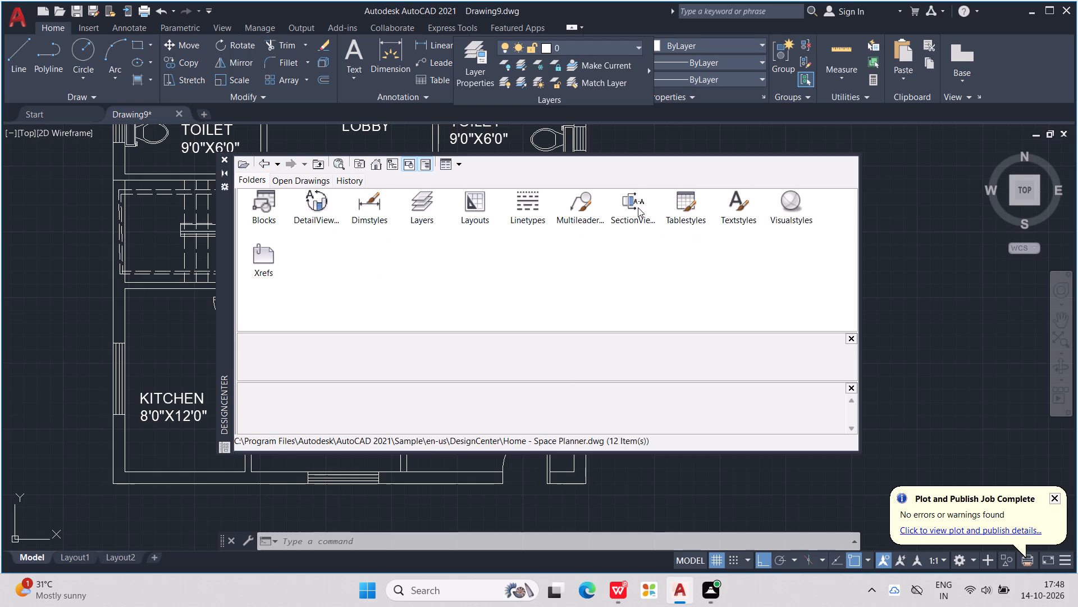
{"action": "double_click", "coordinate": [269, 198]}
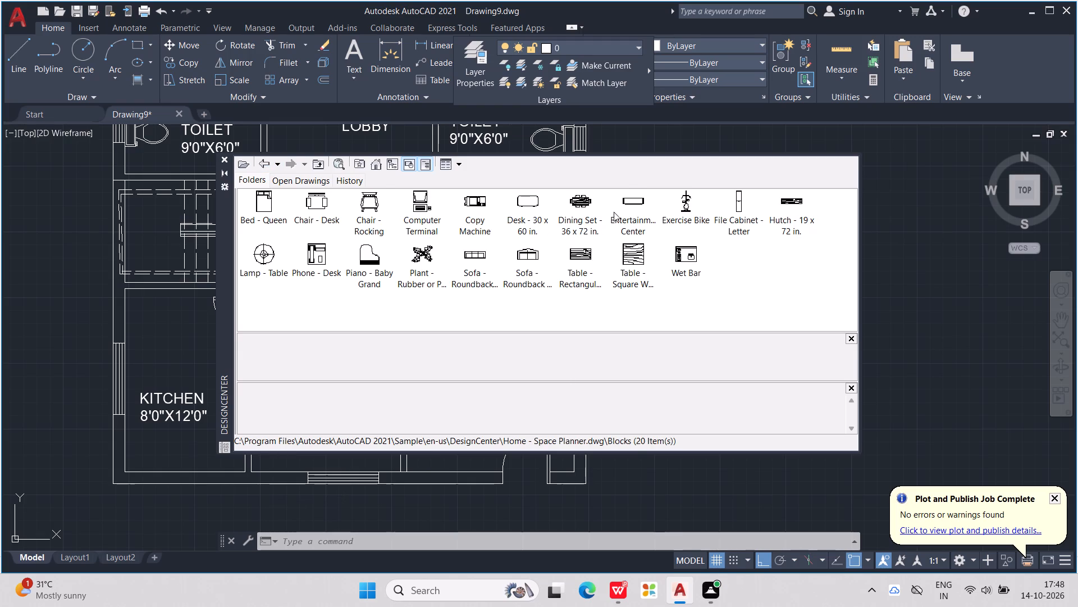
{"action": "triple_click", "coordinate": [572, 205]}
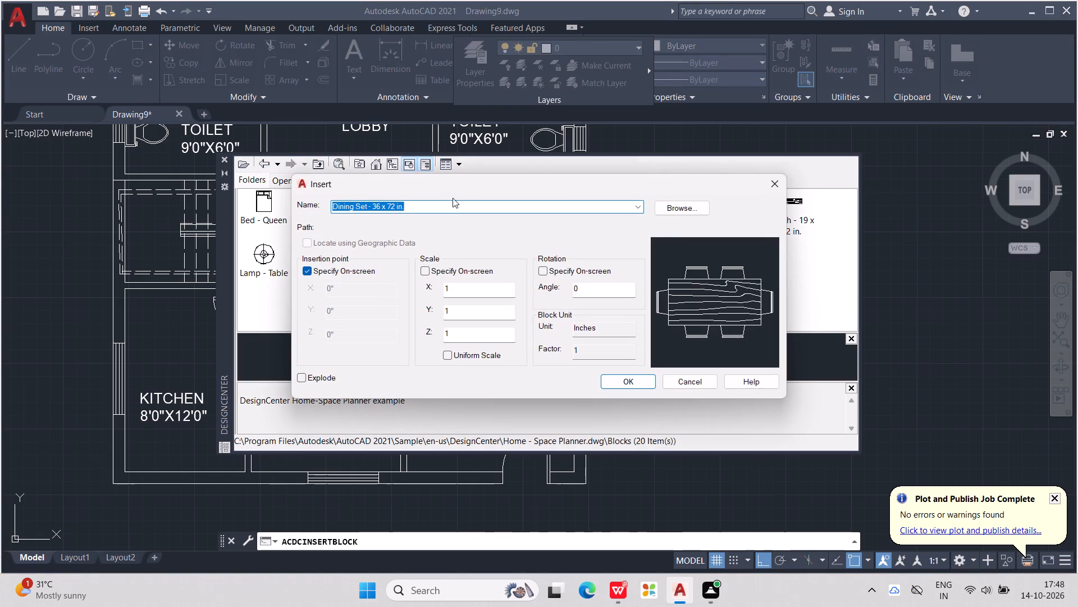
{"action": "left_click", "coordinate": [645, 378]}
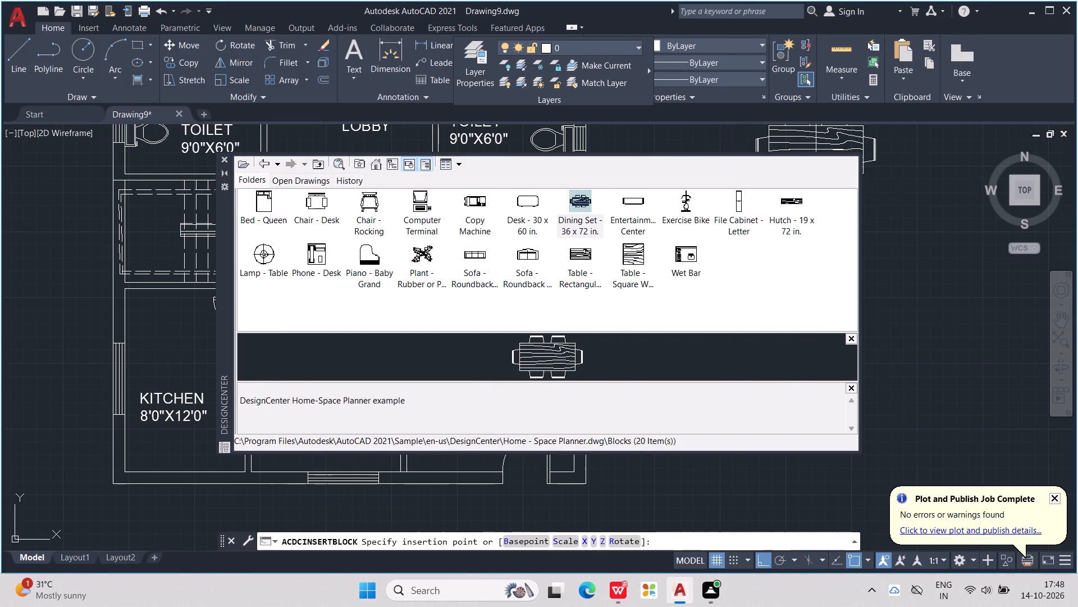
{"action": "left_click", "coordinate": [225, 156]}
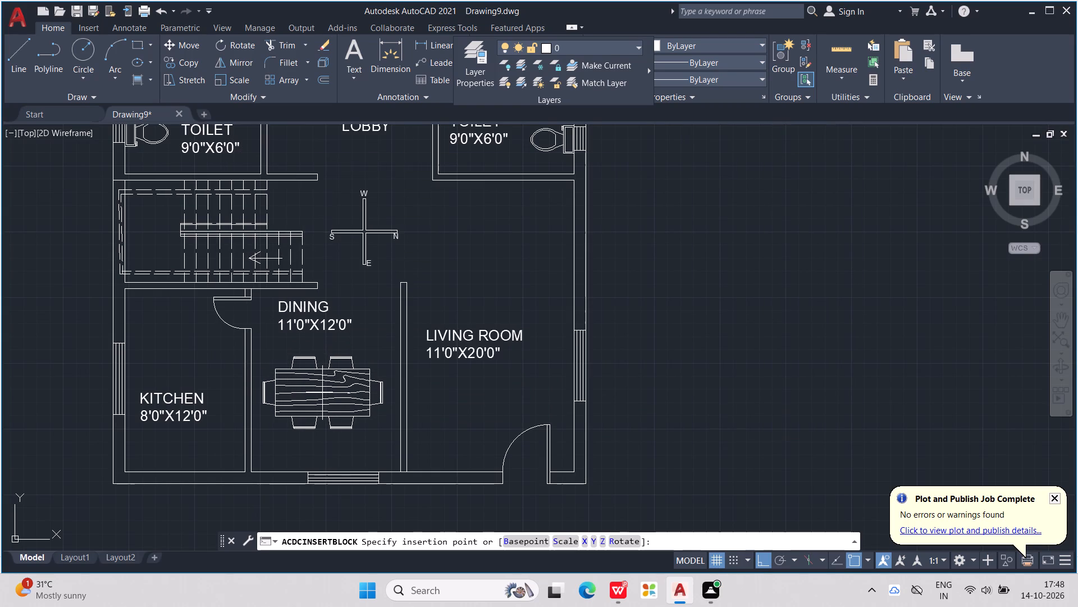
{"action": "left_click", "coordinate": [323, 393]}
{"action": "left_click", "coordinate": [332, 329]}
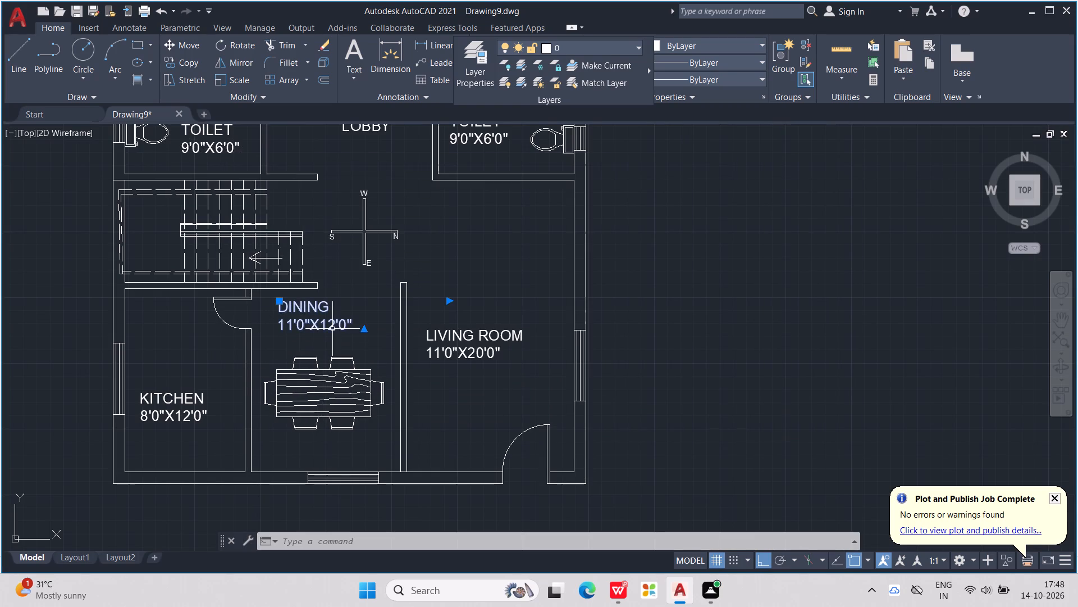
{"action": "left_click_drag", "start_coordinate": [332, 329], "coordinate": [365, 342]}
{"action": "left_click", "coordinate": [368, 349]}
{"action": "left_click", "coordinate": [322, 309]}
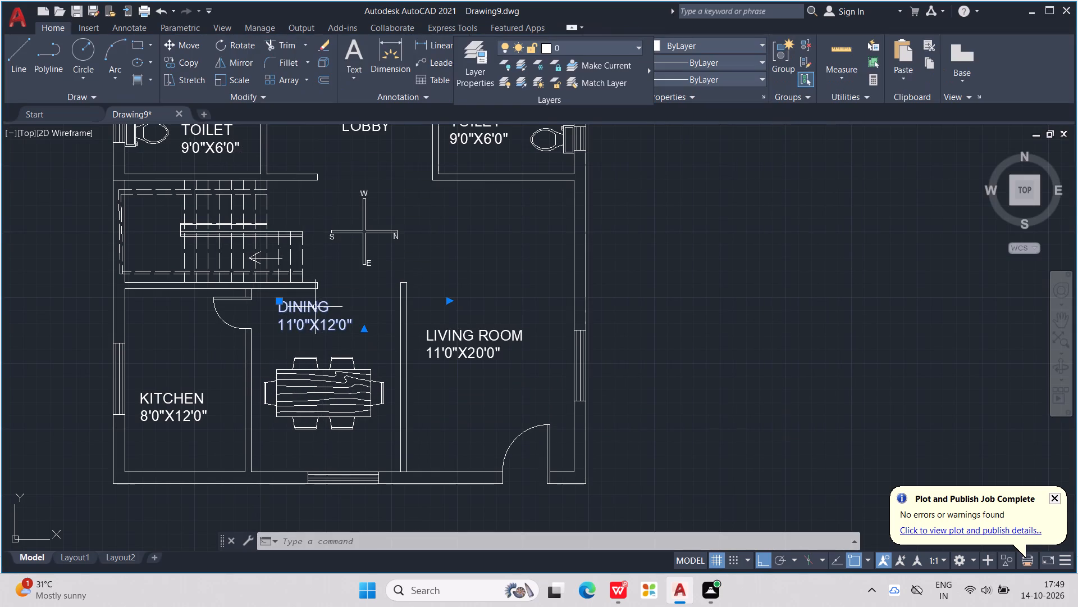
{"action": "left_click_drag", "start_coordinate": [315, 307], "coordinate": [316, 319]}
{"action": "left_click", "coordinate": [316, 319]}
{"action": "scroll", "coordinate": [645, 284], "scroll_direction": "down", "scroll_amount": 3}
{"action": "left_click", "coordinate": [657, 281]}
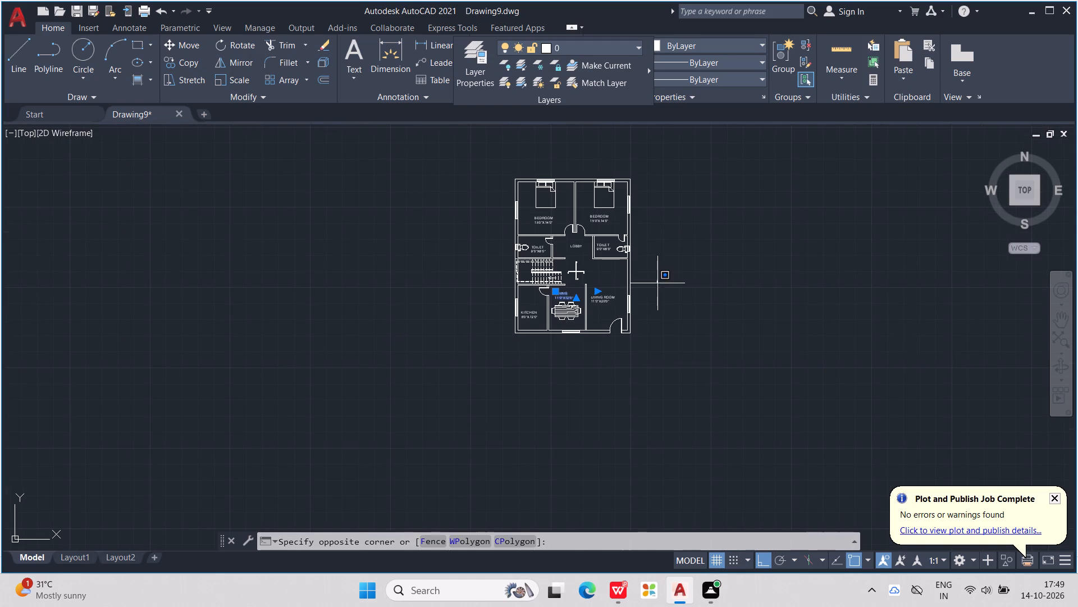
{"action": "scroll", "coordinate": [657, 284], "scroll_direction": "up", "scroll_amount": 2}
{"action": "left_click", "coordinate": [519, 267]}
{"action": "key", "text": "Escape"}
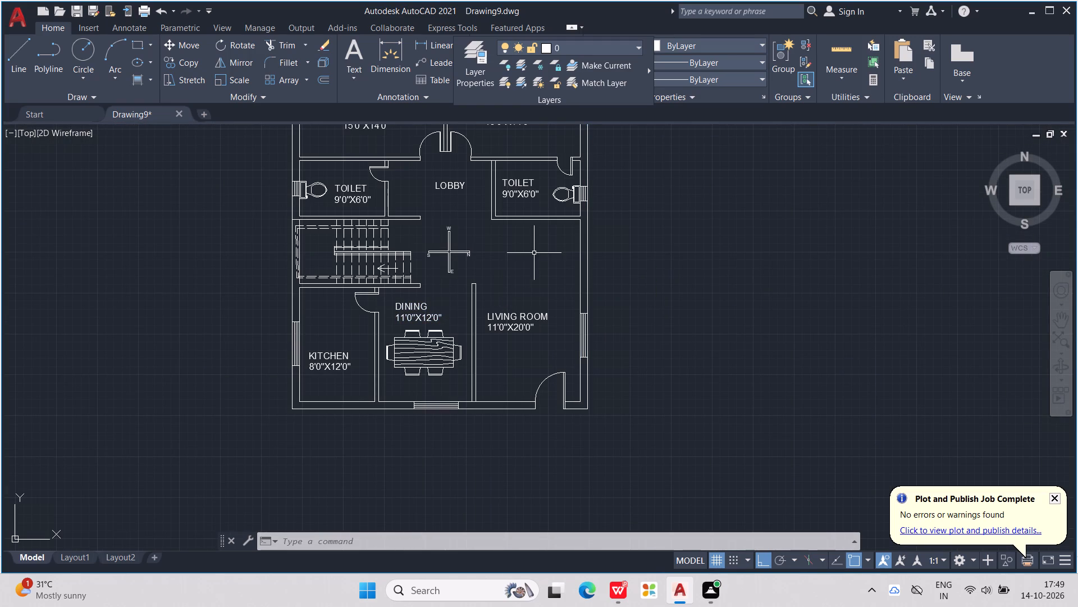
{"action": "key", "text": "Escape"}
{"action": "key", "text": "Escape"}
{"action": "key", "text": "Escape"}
Move the DINING 11'0"X12'0" label slightly to the right so it sits centred above the dining table.
{"action": "scroll", "coordinate": [430, 305], "scroll_direction": "up", "scroll_amount": 2}
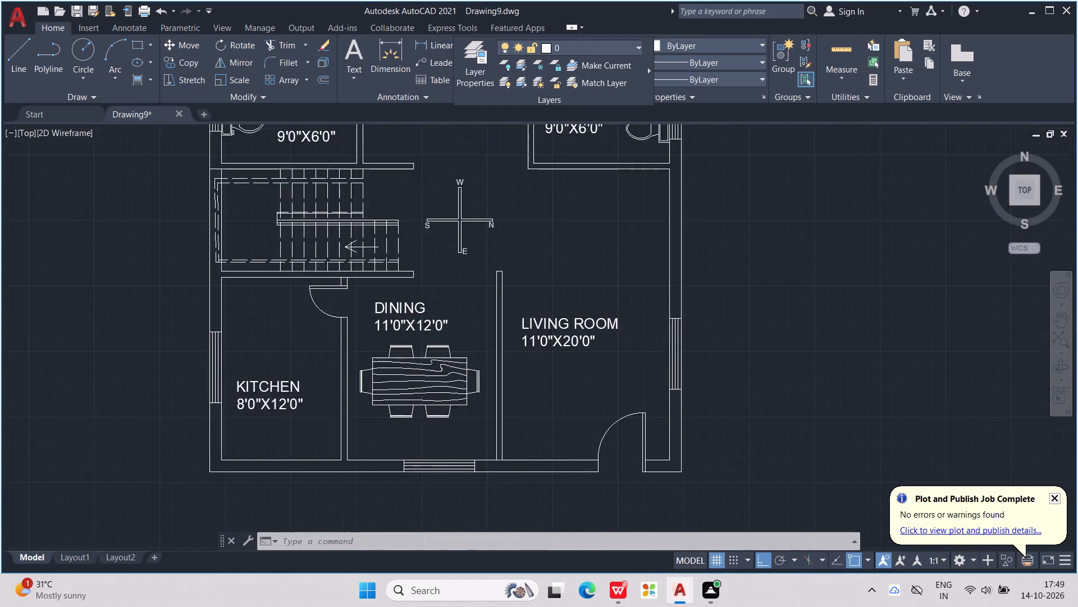
{"action": "double_click", "coordinate": [406, 336]}
{"action": "left_click", "coordinate": [439, 341]}
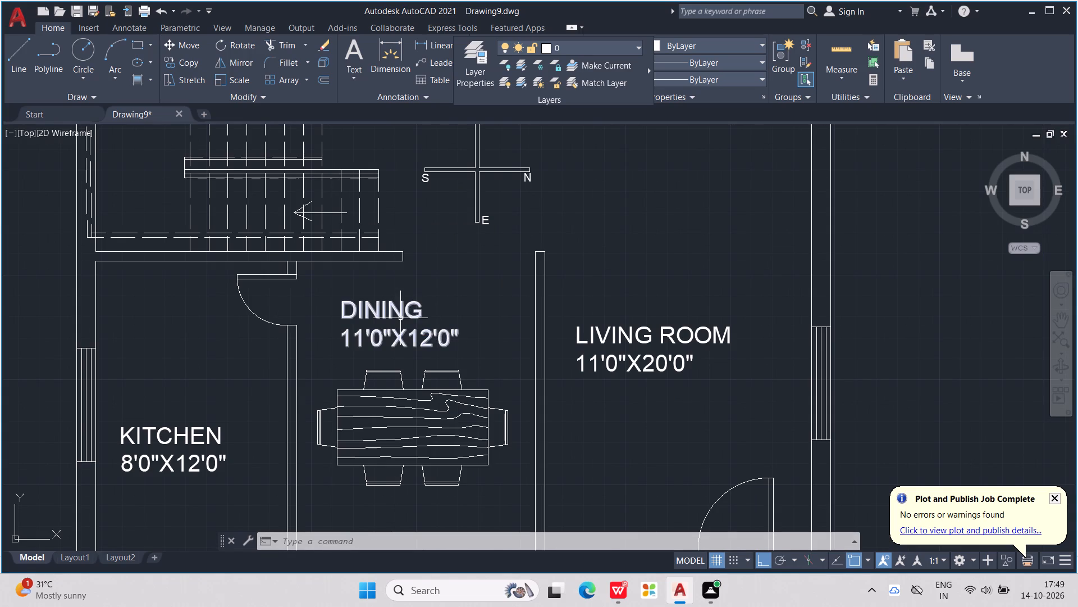
{"action": "left_click", "coordinate": [401, 310]}
{"action": "left_click_drag", "start_coordinate": [349, 310], "coordinate": [393, 314]}
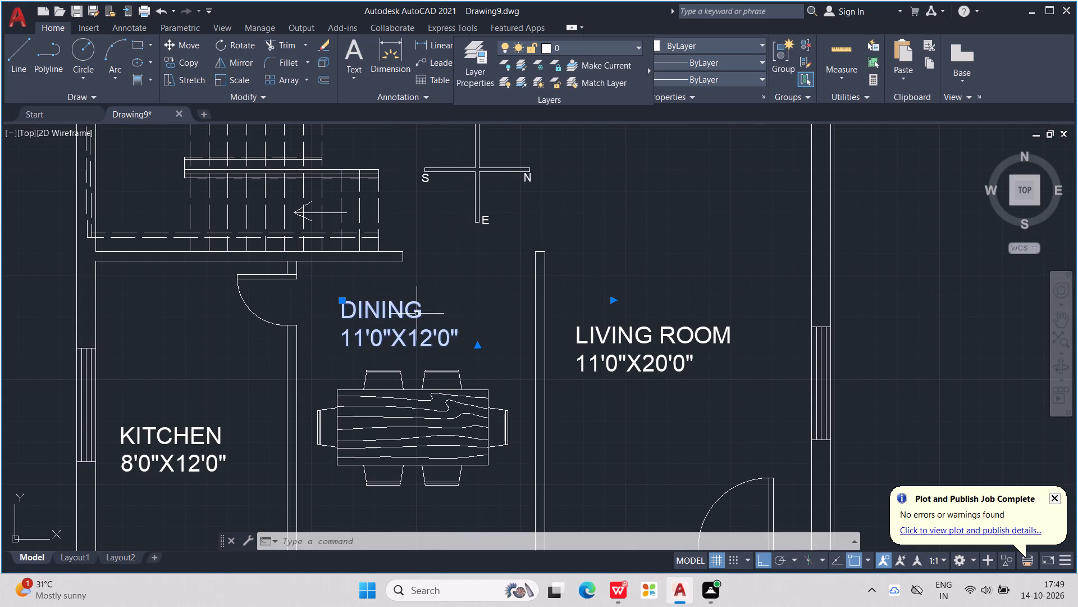
{"action": "left_click_drag", "start_coordinate": [423, 342], "coordinate": [442, 345]}
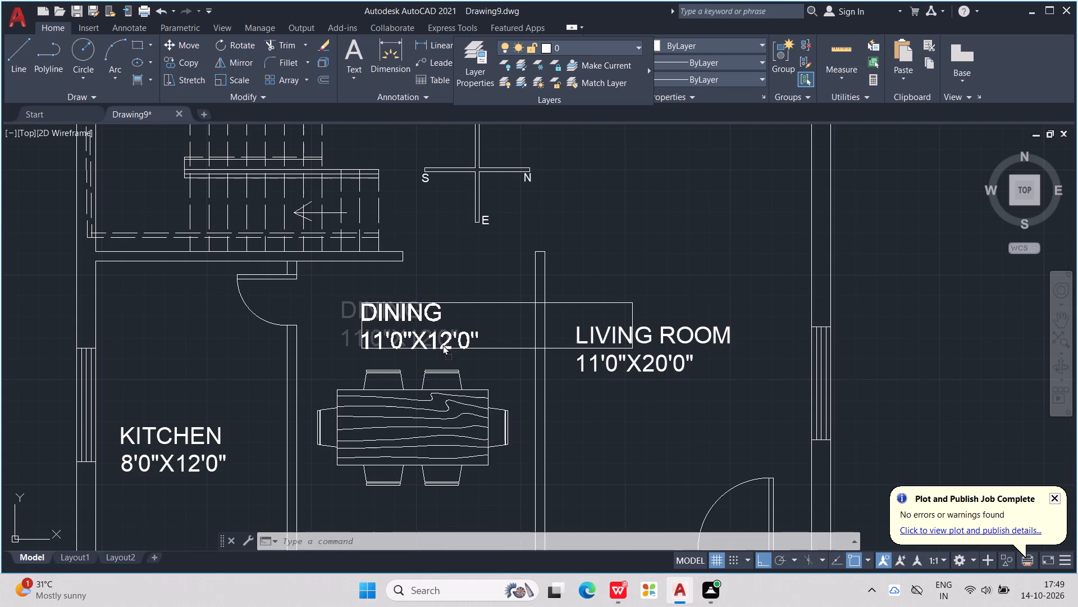
{"action": "left_click_drag", "start_coordinate": [442, 345], "coordinate": [441, 345]}
{"action": "left_click", "coordinate": [441, 345]}
{"action": "middle_click_drag", "start_coordinate": [671, 315], "coordinate": [642, 270]}
{"action": "scroll", "coordinate": [641, 269], "scroll_direction": "down", "scroll_amount": 2}
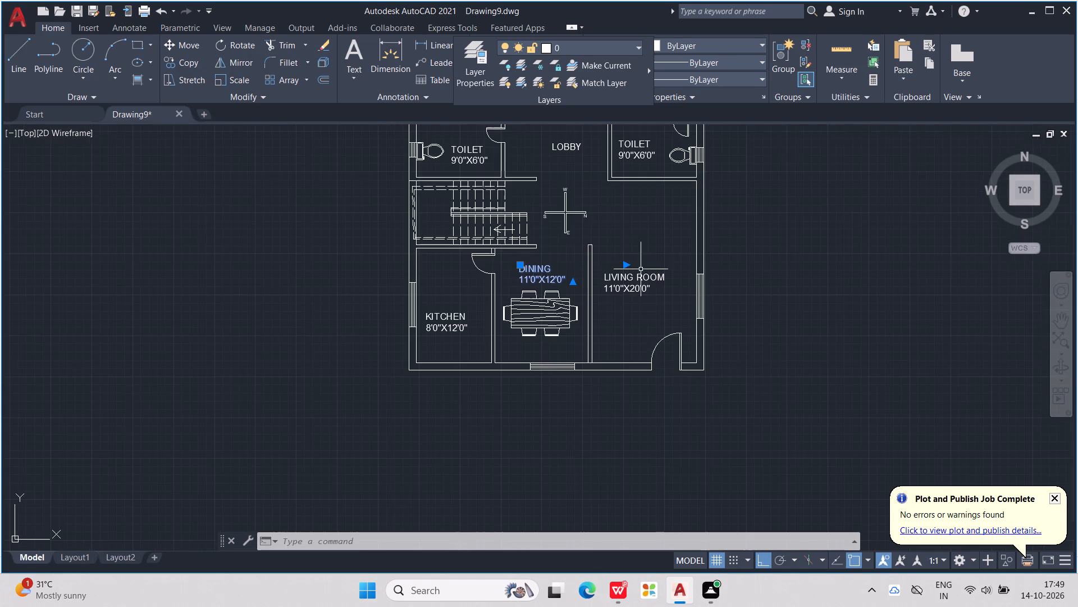
{"action": "key", "text": "Escape"}
{"action": "key", "text": "Escape"}
{"action": "key", "text": "Escape"}
{"action": "key", "text": "Escape"}
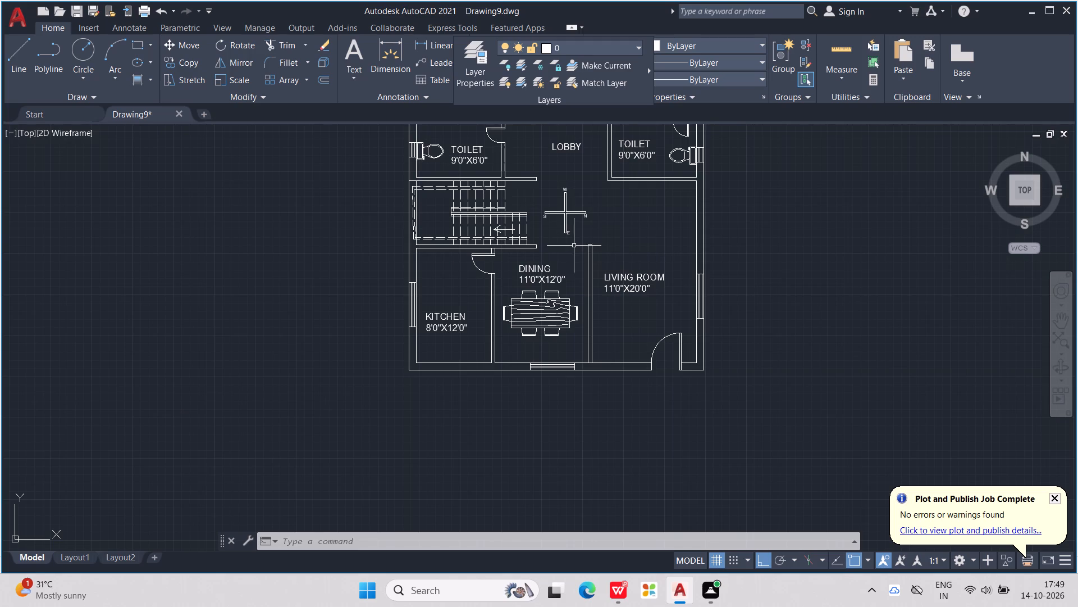
Copy the letter E from the hall cross and paste it beside the tail of the staircase arrow.
{"action": "scroll", "coordinate": [574, 246], "scroll_direction": "up", "scroll_amount": 2}
{"action": "left_click", "coordinate": [564, 215]}
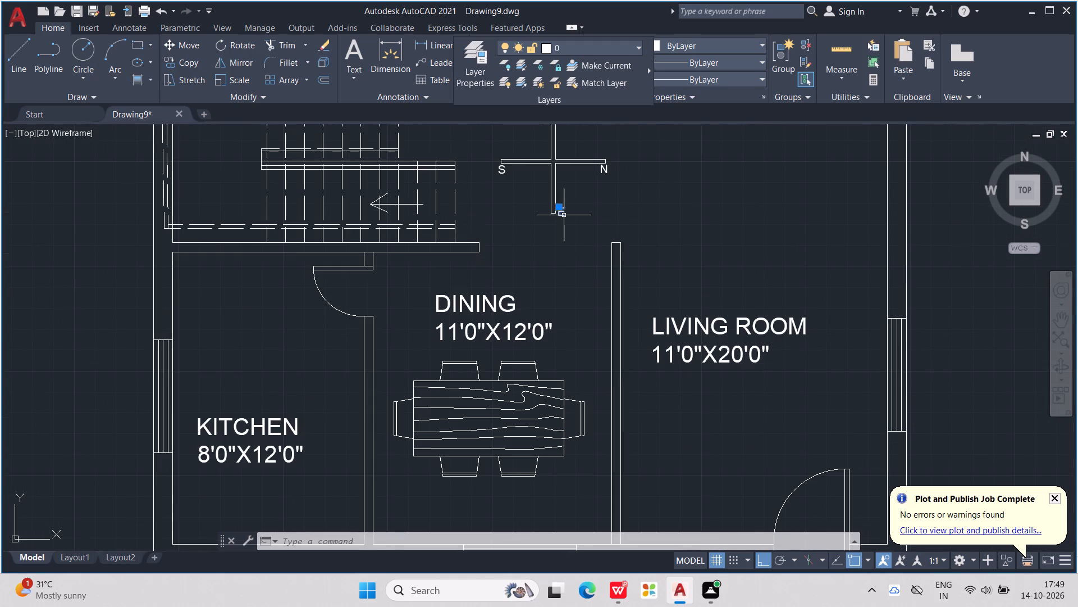
{"action": "key", "text": "ctrl+c"}
{"action": "key", "text": "ctrl+v"}
{"action": "scroll", "coordinate": [458, 228], "scroll_direction": "up", "scroll_amount": 1}
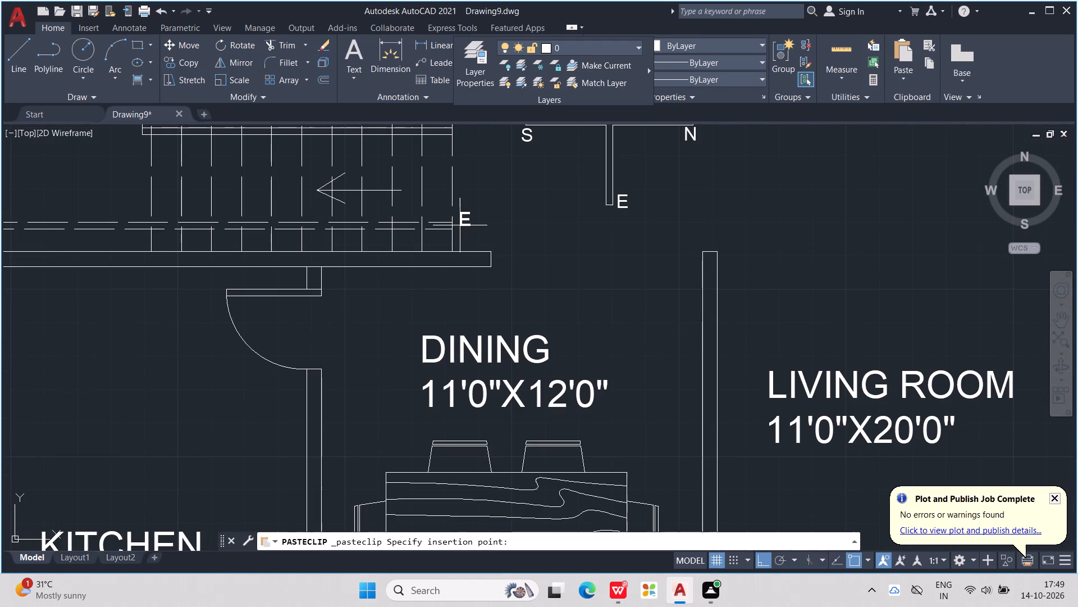
{"action": "scroll", "coordinate": [466, 223], "scroll_direction": "up", "scroll_amount": 2}
{"action": "middle_click_drag", "start_coordinate": [396, 196], "coordinate": [399, 247]}
{"action": "scroll", "coordinate": [396, 199], "scroll_direction": "down", "scroll_amount": 1}
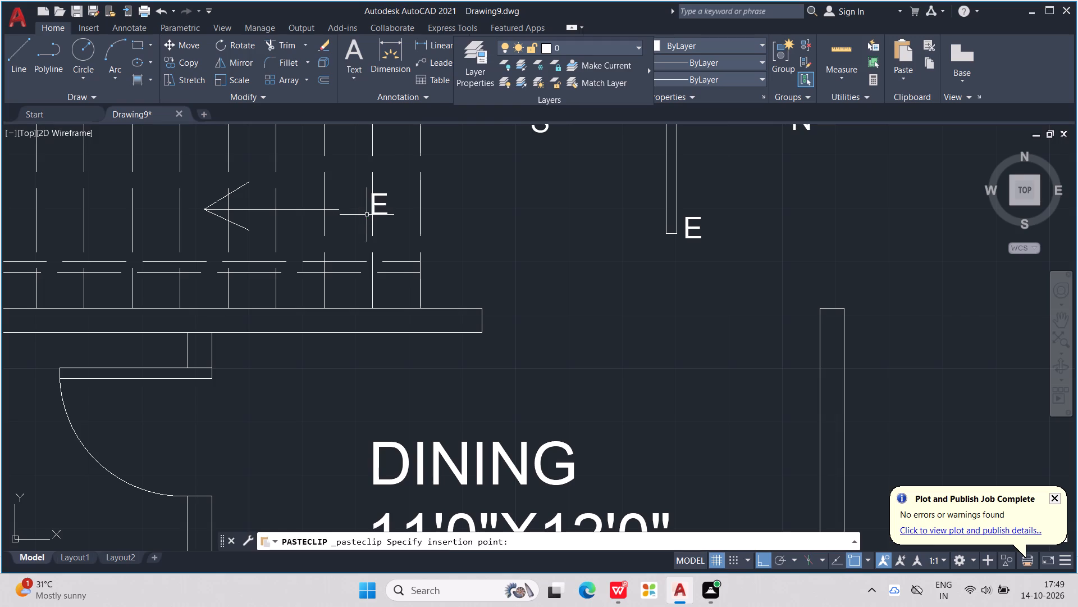
{"action": "double_click", "coordinate": [367, 215]}
Shift the pasted E slightly down beside the tail of the staircase arrow.
{"action": "double_click", "coordinate": [380, 209]}
{"action": "triple_click", "coordinate": [382, 197]}
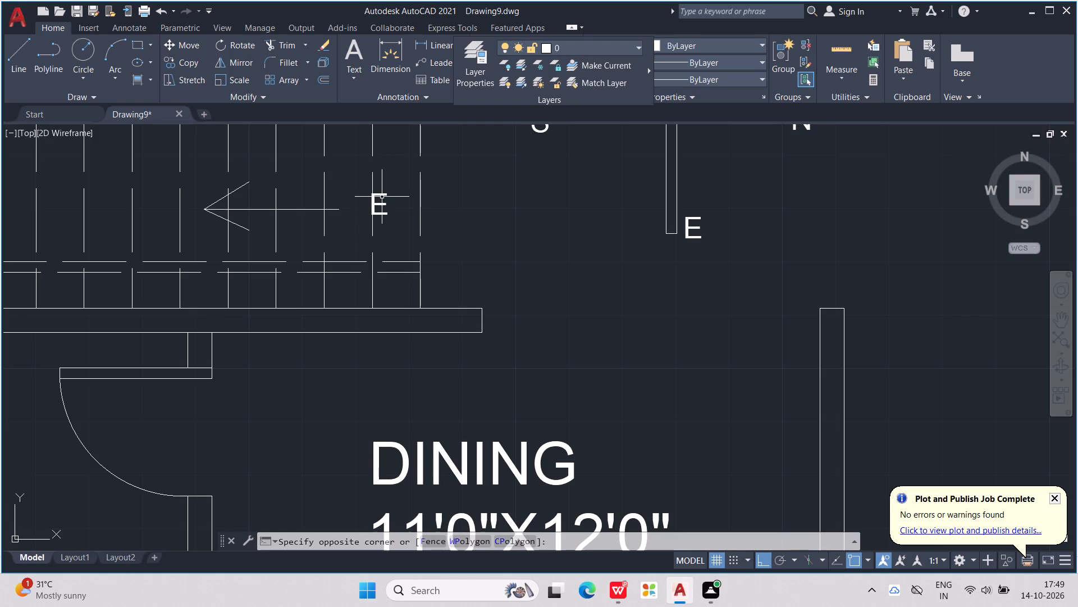
{"action": "left_click", "coordinate": [383, 196]}
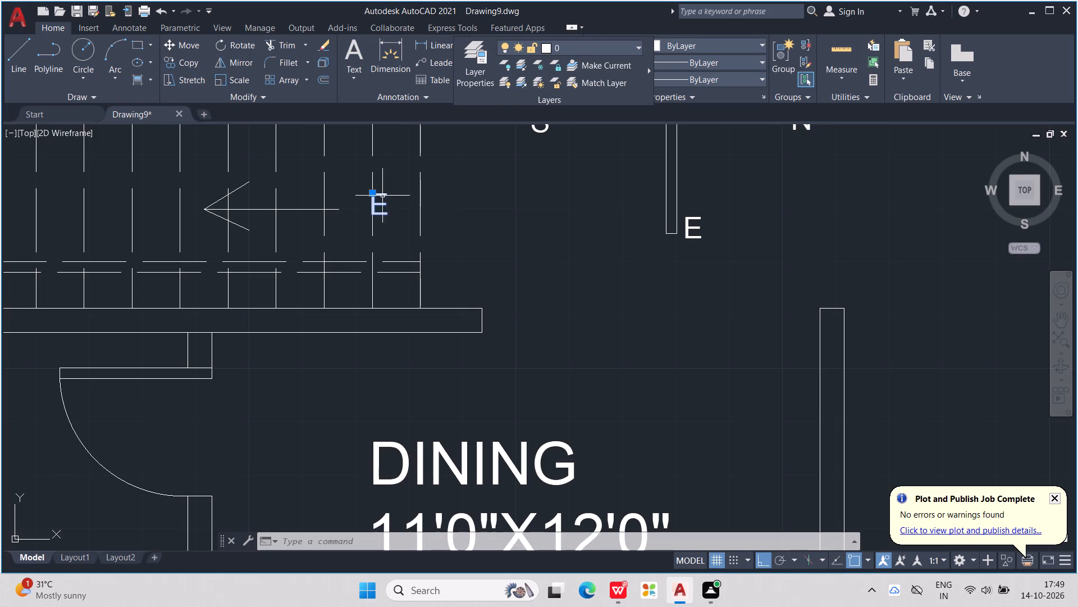
{"action": "double_click", "coordinate": [368, 193]}
{"action": "left_click", "coordinate": [371, 209]}
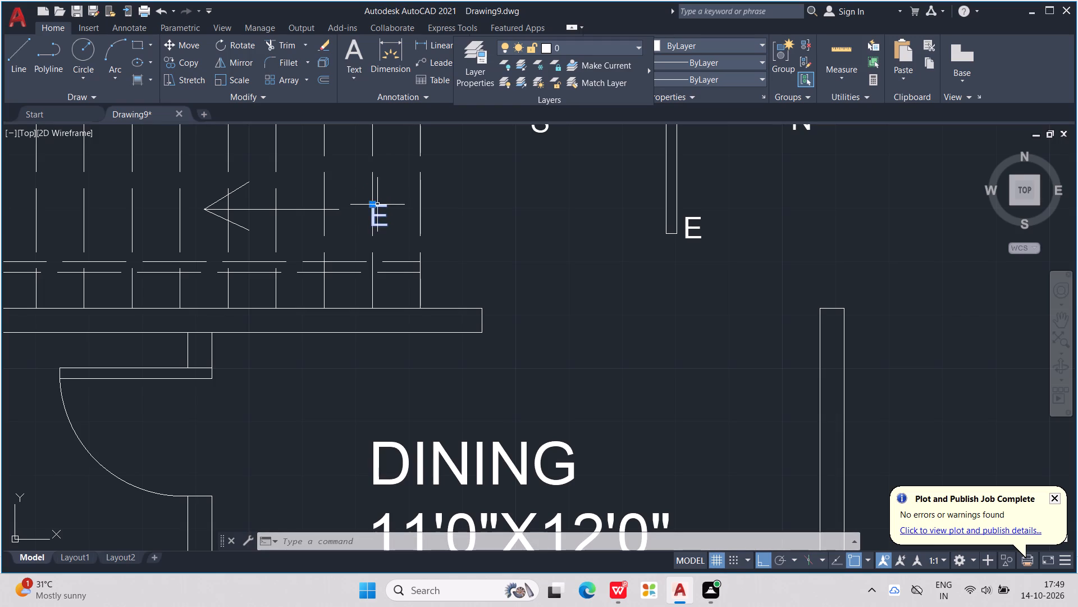
{"action": "key", "text": "Escape"}
Replace the text of the copied E beside the staircase arrow's tail with UP.
{"action": "double_click", "coordinate": [377, 207]}
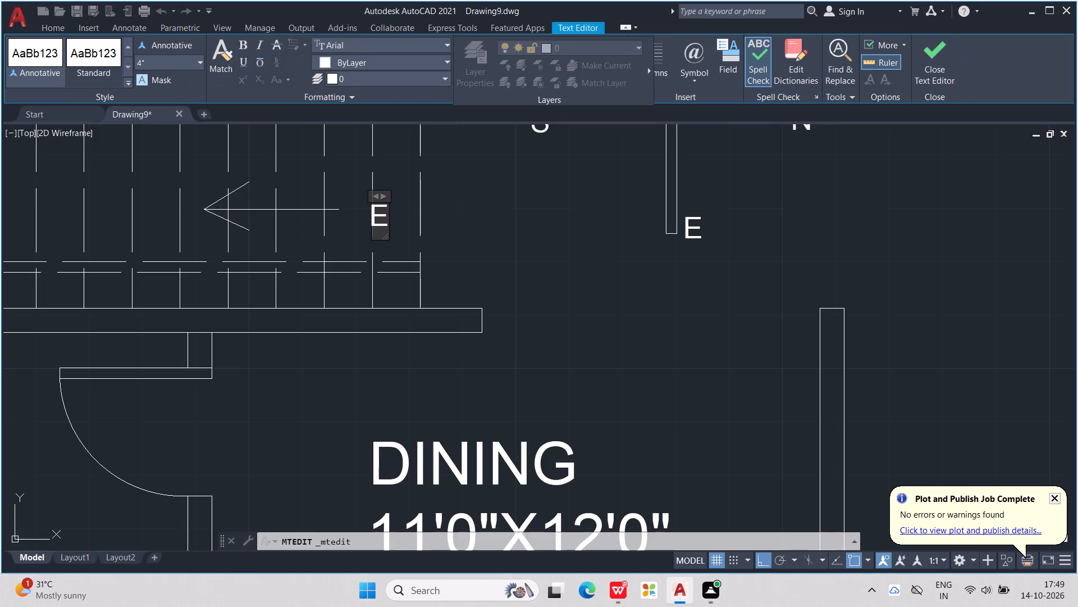
{"action": "key", "text": "Right"}
{"action": "key", "text": "BackSpace"}
{"action": "key", "text": "w"}
{"action": "key", "text": "BackSpace"}
{"action": "key", "text": "e"}
{"action": "key", "text": "BackSpace"}
{"action": "key", "text": "c"}
{"action": "key", "text": "BackSpace"}
{"action": "type", "text": "UP"}
{"action": "left_click", "coordinate": [473, 243]}
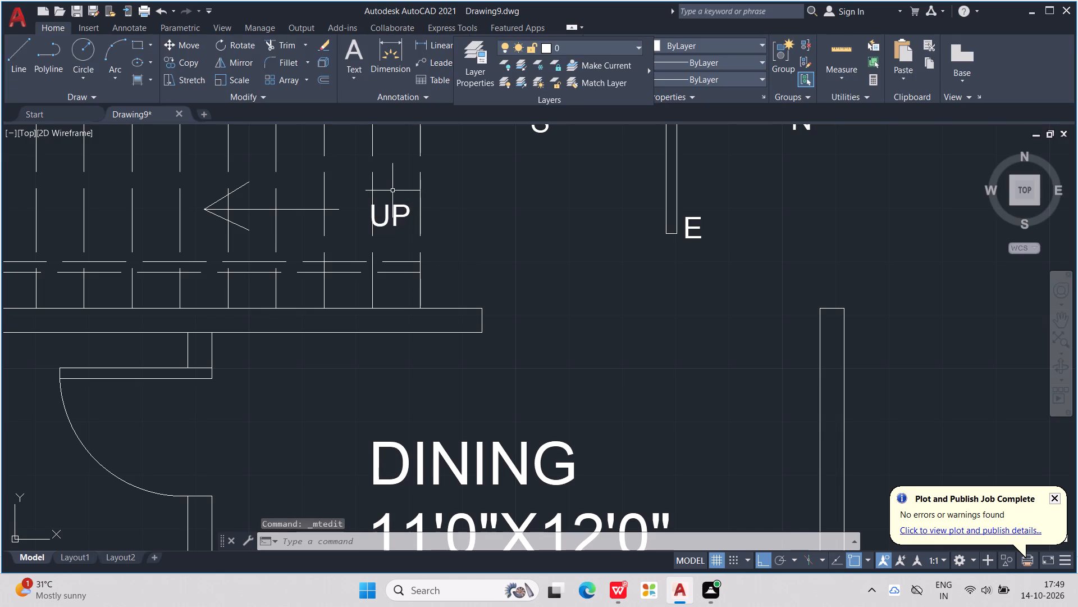
Move the UP label slightly up and closer to the arrow's tail so it lines up with the arrow shaft.
{"action": "left_click", "coordinate": [390, 208]}
{"action": "left_click_drag", "start_coordinate": [386, 213], "coordinate": [373, 208]}
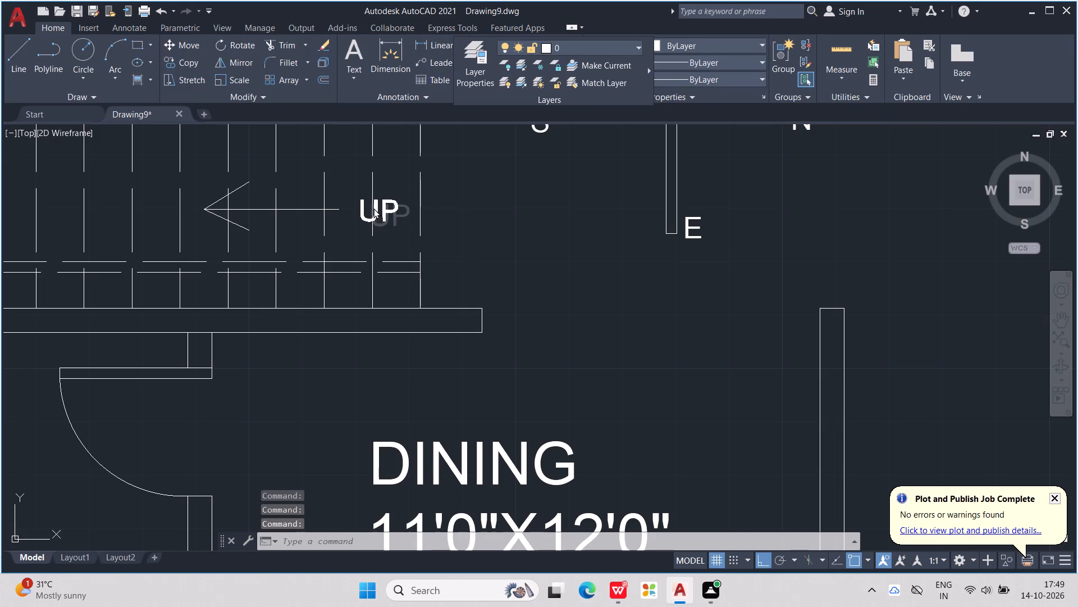
{"action": "left_click_drag", "start_coordinate": [373, 208], "coordinate": [377, 205]}
{"action": "left_click", "coordinate": [377, 205]}
{"action": "scroll", "coordinate": [377, 205], "scroll_direction": "up", "scroll_amount": 1}
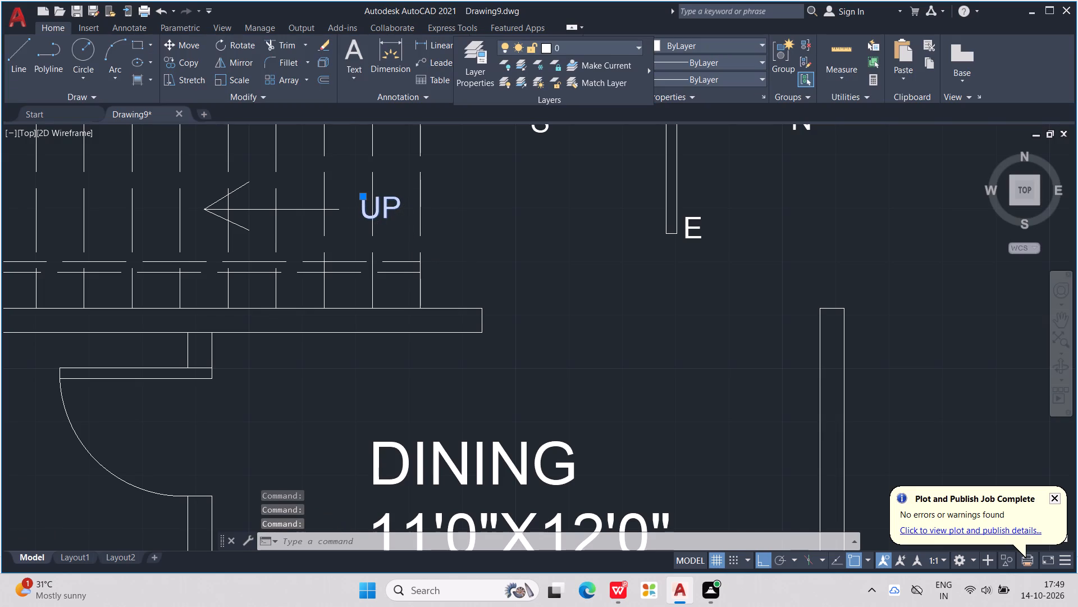
{"action": "scroll", "coordinate": [377, 205], "scroll_direction": "down", "scroll_amount": 1}
{"action": "middle_click_drag", "start_coordinate": [398, 215], "coordinate": [421, 285]}
{"action": "key", "text": "Escape"}
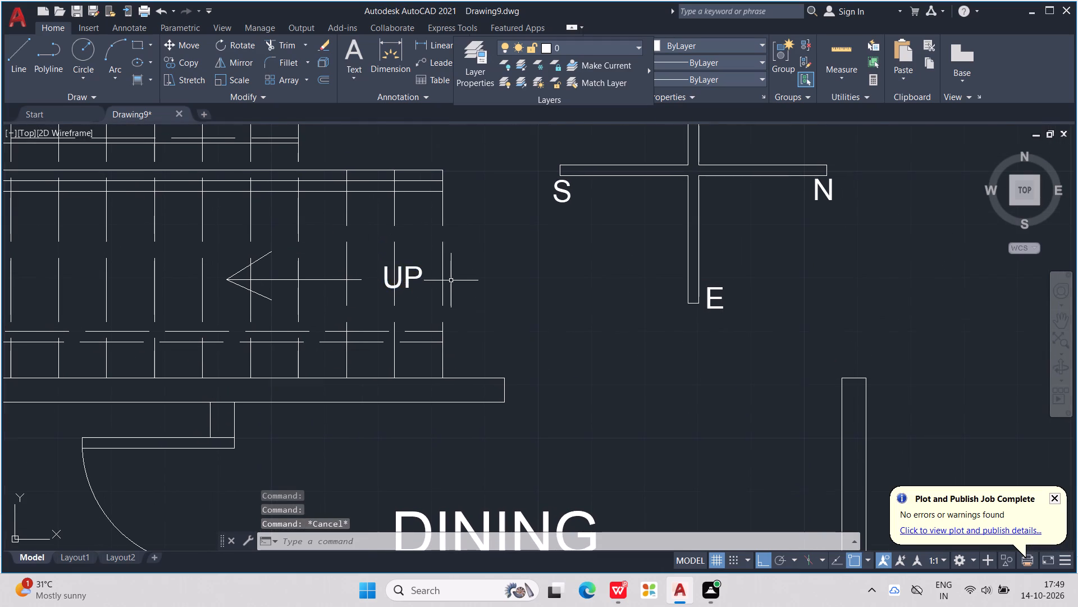
{"action": "scroll", "coordinate": [452, 279], "scroll_direction": "down", "scroll_amount": 2}
{"action": "key", "text": "Escape"}
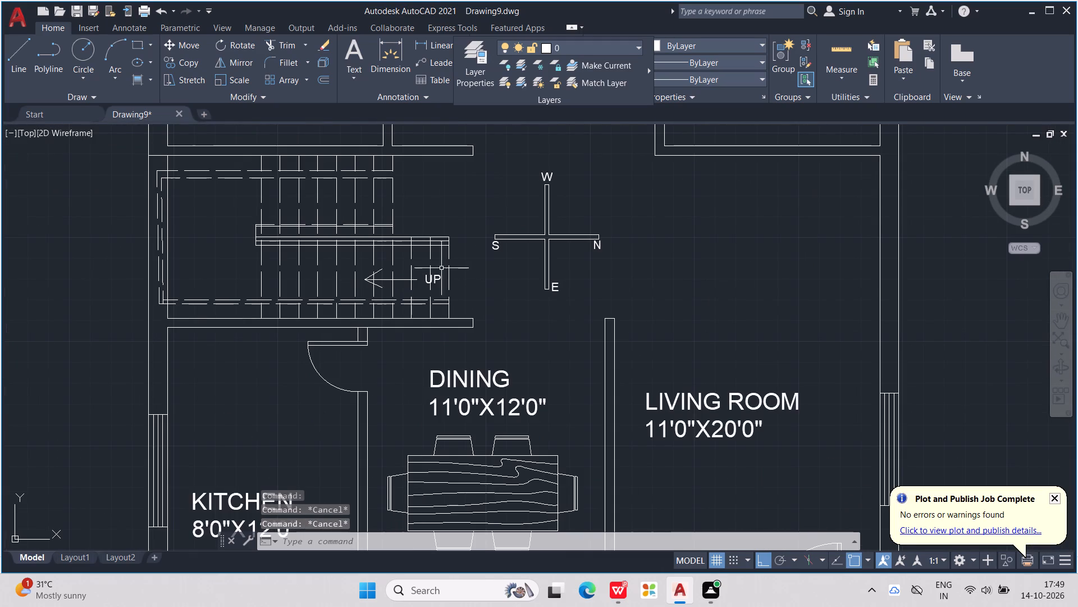
With Ortho off, draw a zigzag break line across the lower stair flight, from the central railing to the dashed line by the kitchen wall.
{"action": "scroll", "coordinate": [286, 260], "scroll_direction": "up", "scroll_amount": 2}
{"action": "key", "text": "l"}
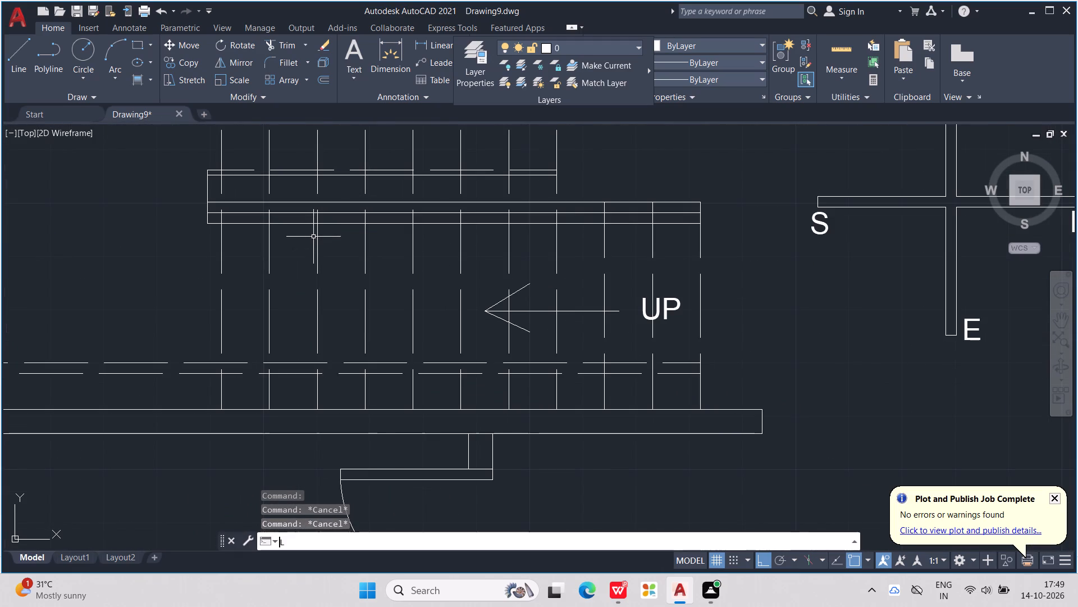
{"action": "key", "text": "Return"}
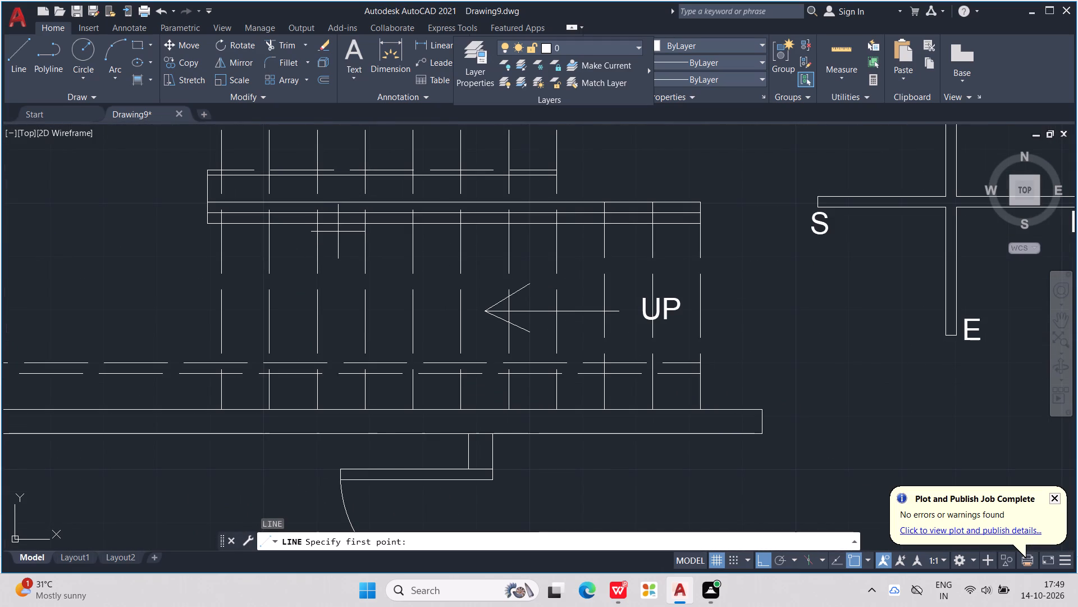
{"action": "left_click", "coordinate": [337, 225]}
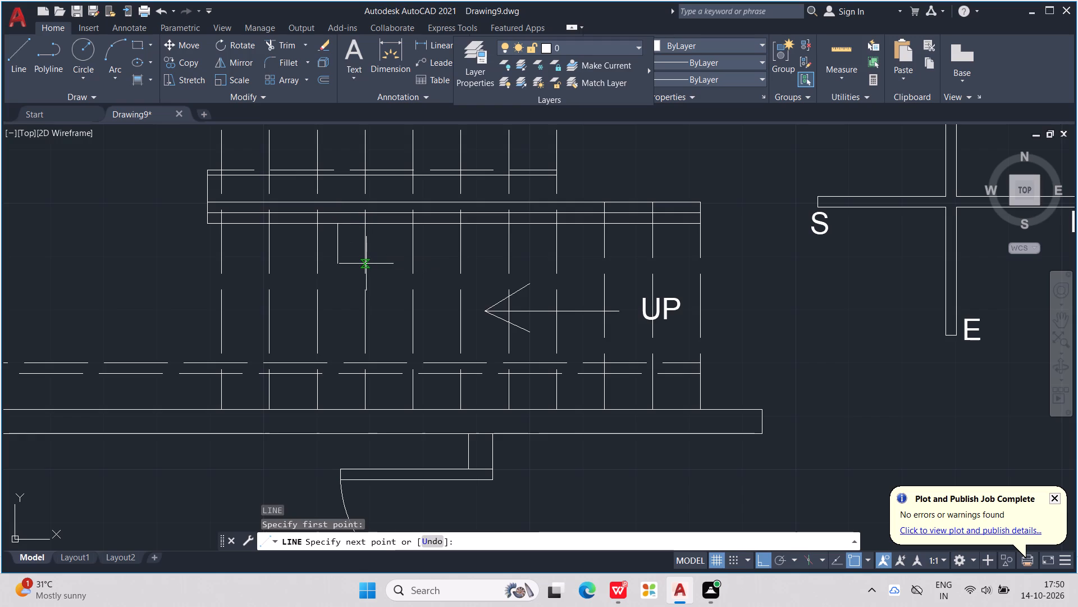
{"action": "key", "text": "F8"}
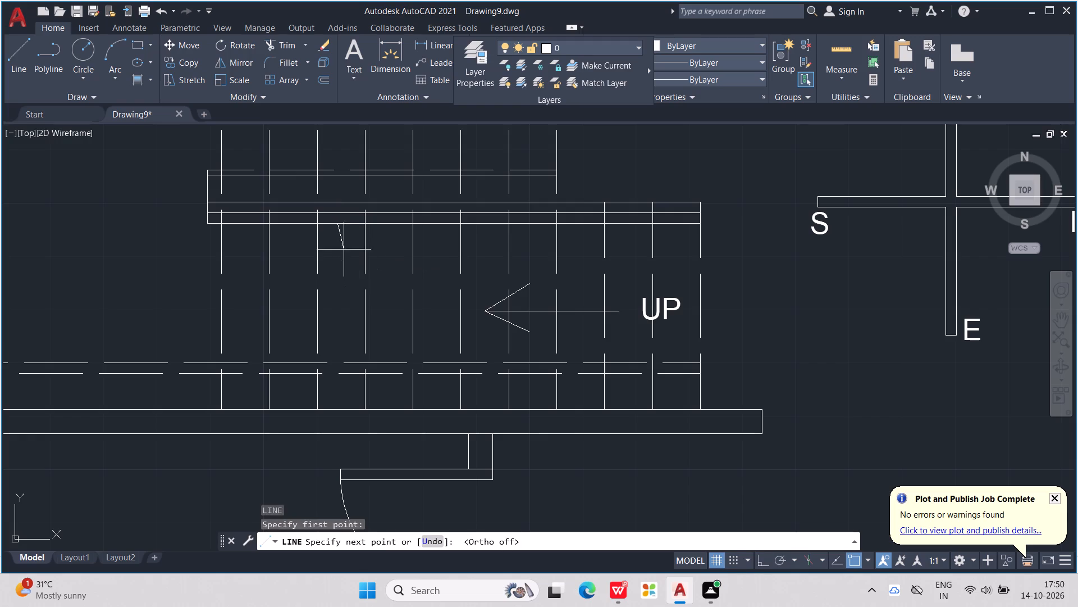
{"action": "left_click", "coordinate": [371, 259]}
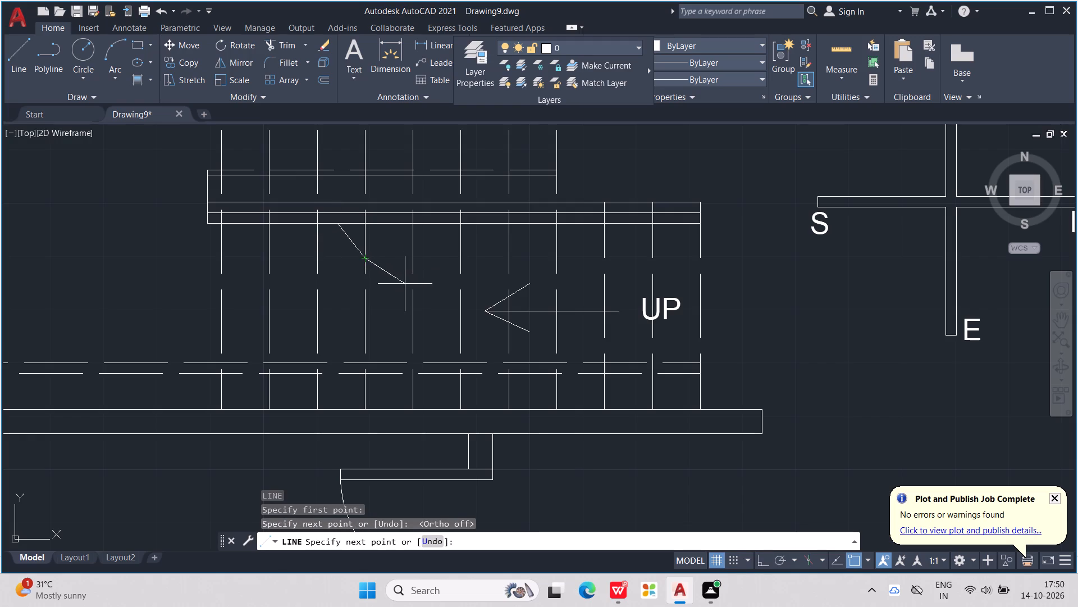
{"action": "left_click", "coordinate": [393, 281]}
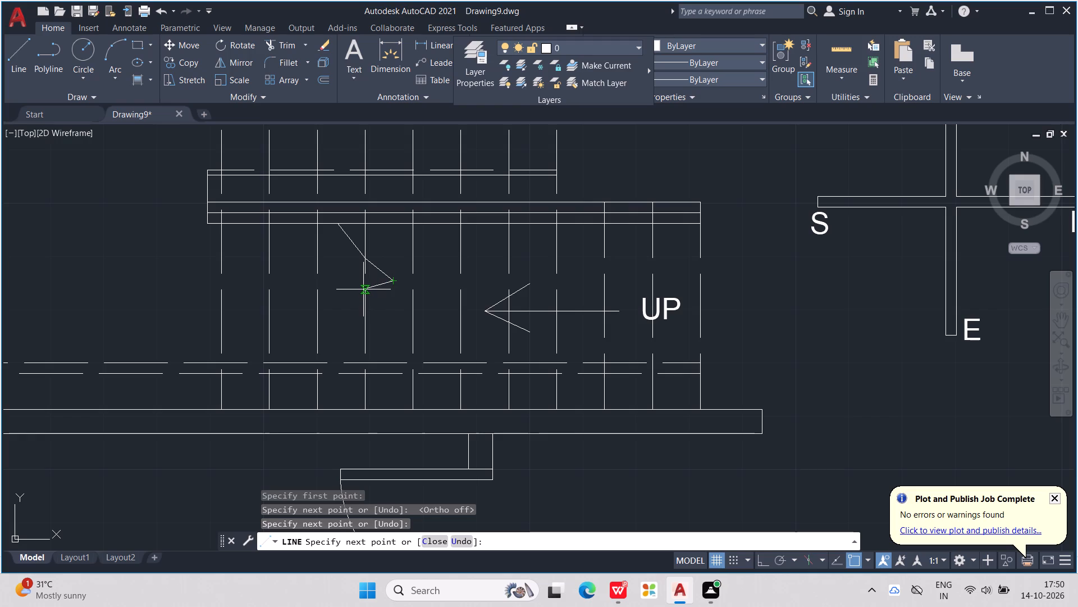
{"action": "left_click", "coordinate": [362, 289]}
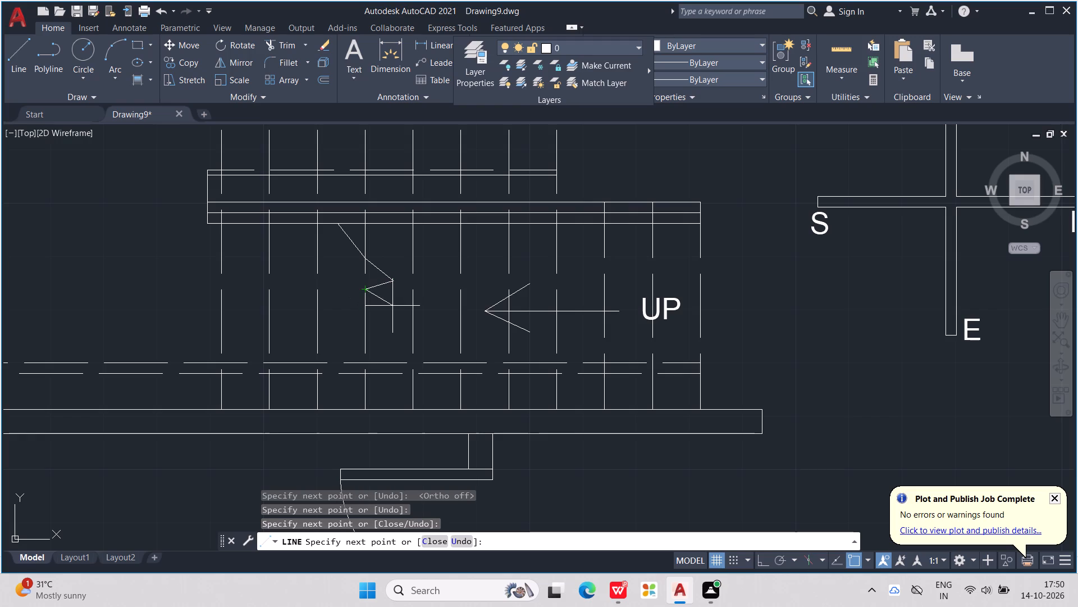
{"action": "left_click", "coordinate": [392, 306]}
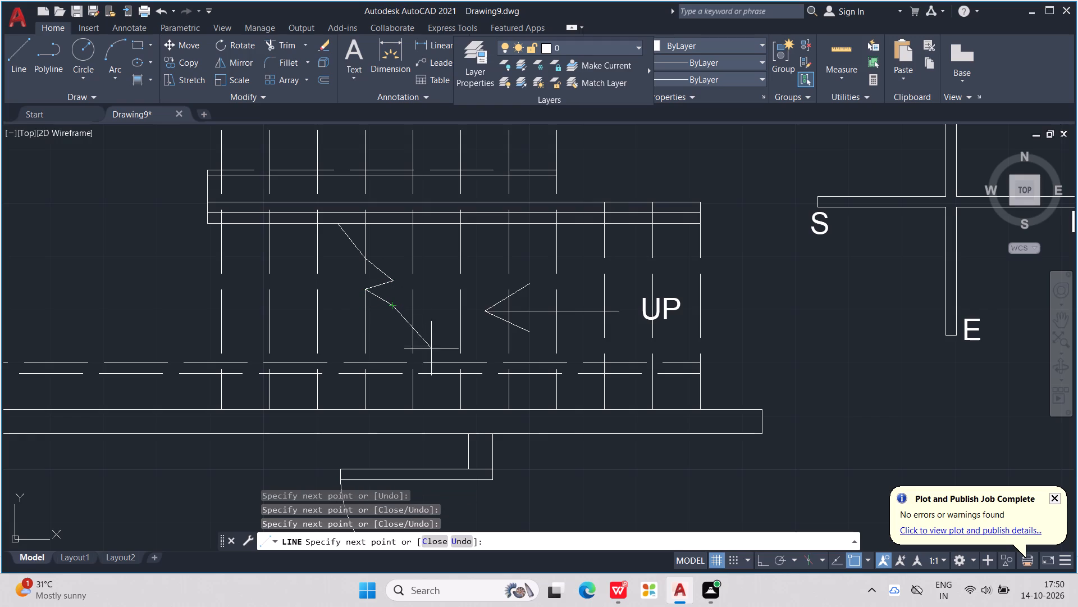
{"action": "left_click", "coordinate": [441, 364]}
{"action": "scroll", "coordinate": [441, 355], "scroll_direction": "down", "scroll_amount": 2}
{"action": "key", "text": "Escape"}
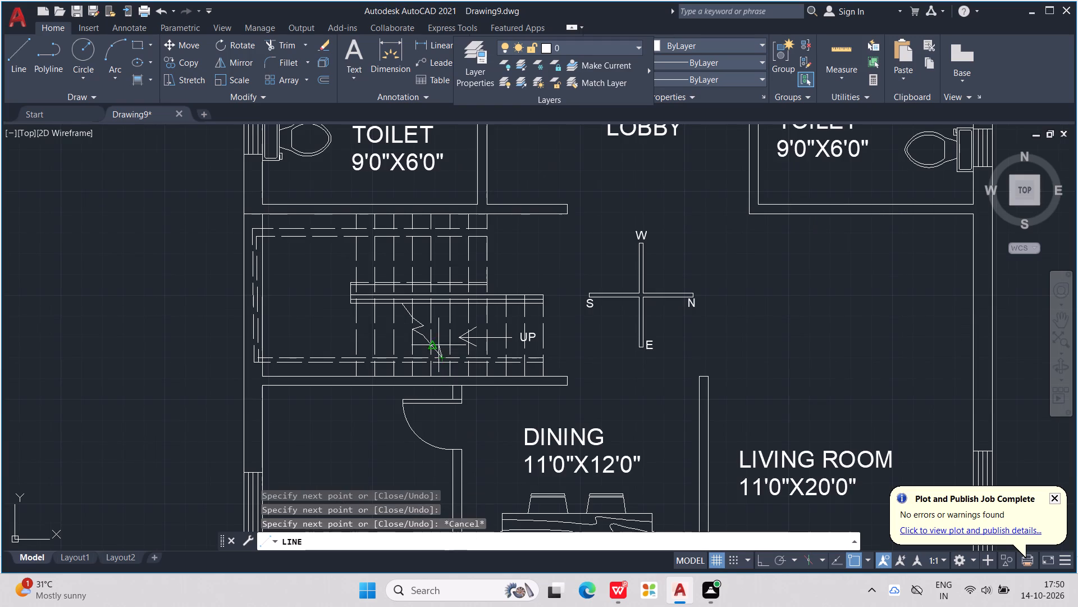
Dimension the overall width of the floor plan between its outer corners, placing the dimension just above the bedrooms' exterior wall.
{"action": "scroll", "coordinate": [570, 350], "scroll_direction": "down", "scroll_amount": 2}
{"action": "middle_click_drag", "start_coordinate": [560, 334], "coordinate": [481, 274]}
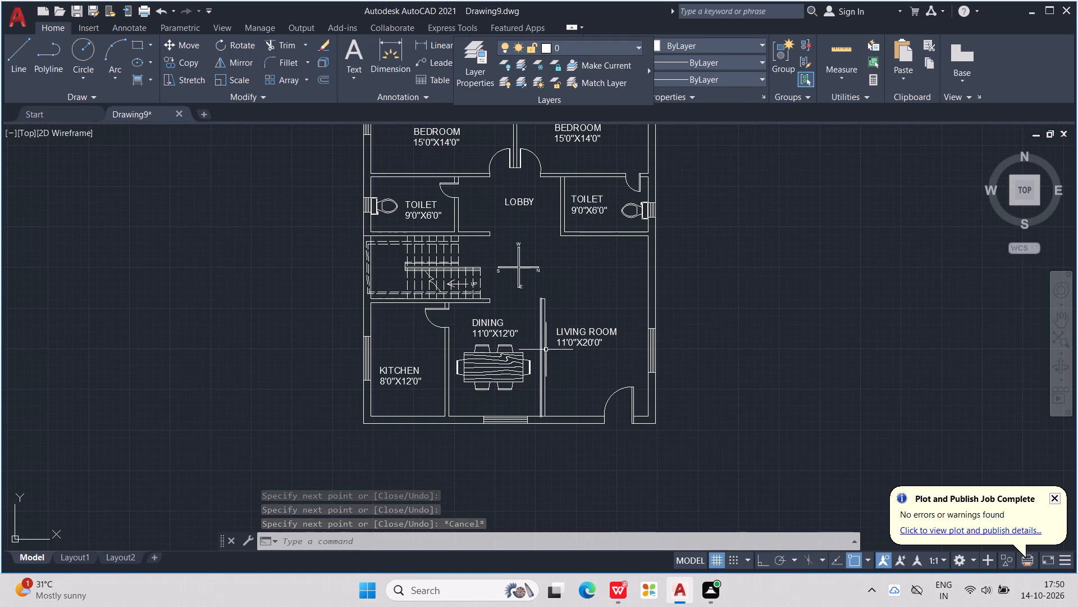
{"action": "middle_click_drag", "start_coordinate": [601, 348], "coordinate": [423, 451]}
{"action": "scroll", "coordinate": [601, 348], "scroll_direction": "down", "scroll_amount": 1}
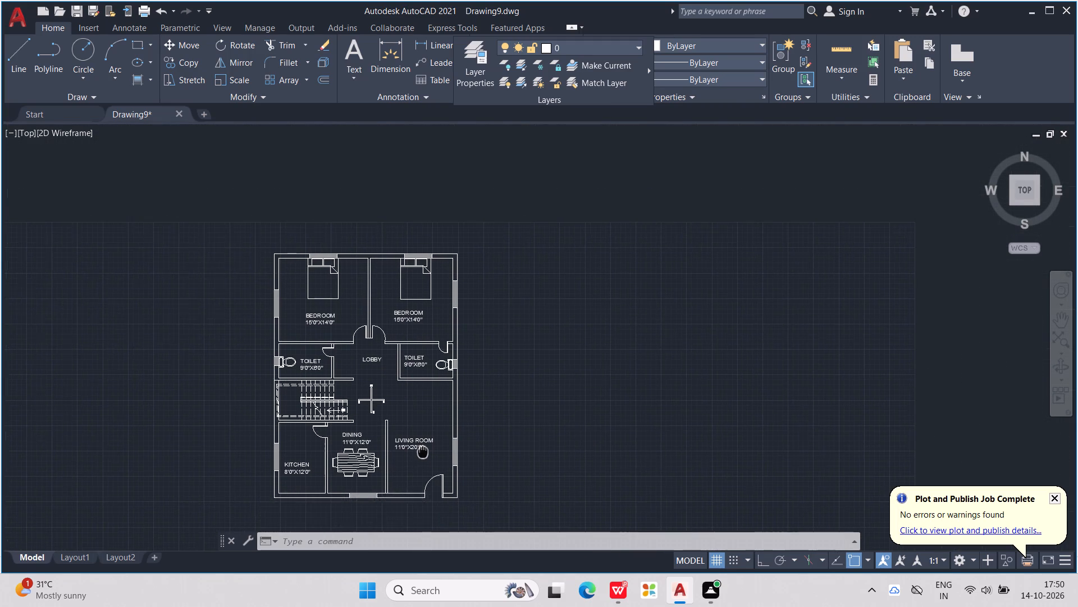
{"action": "middle_click_drag", "start_coordinate": [423, 451], "coordinate": [440, 416]}
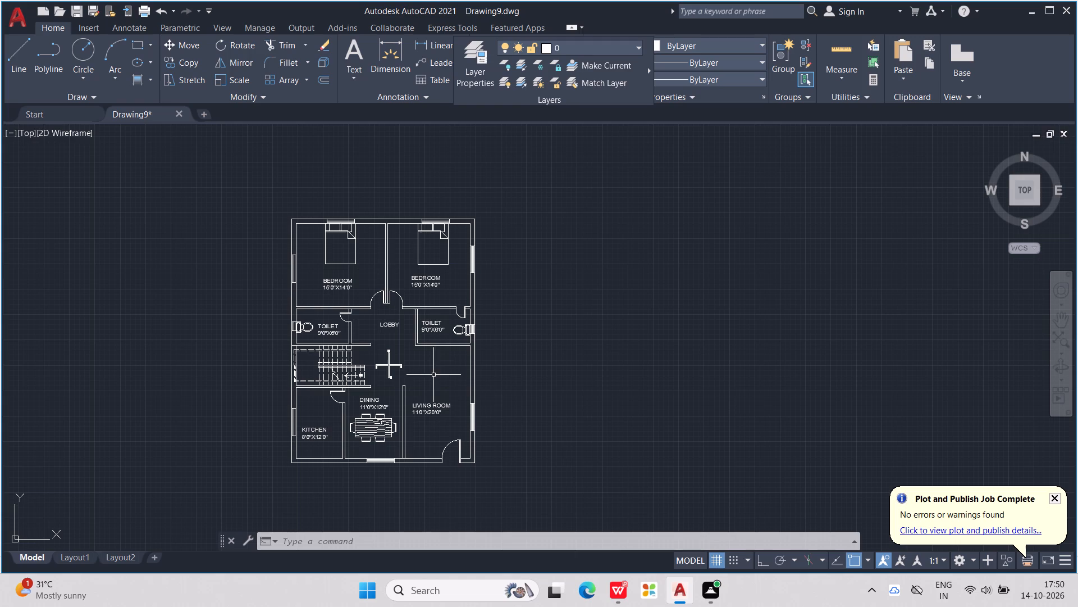
{"action": "left_click", "coordinate": [377, 54]}
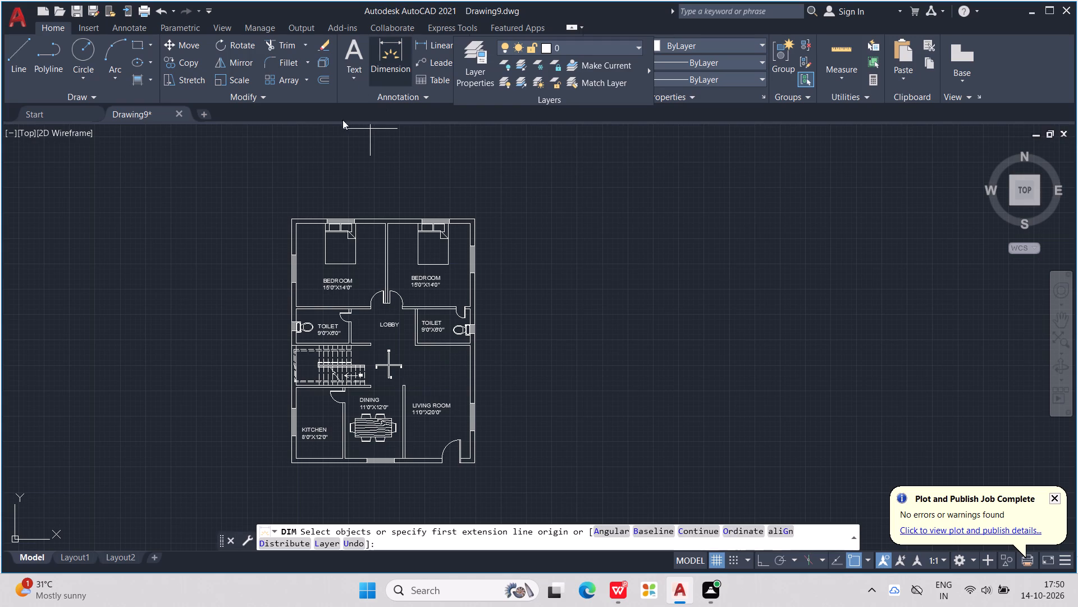
{"action": "left_click", "coordinate": [293, 221]}
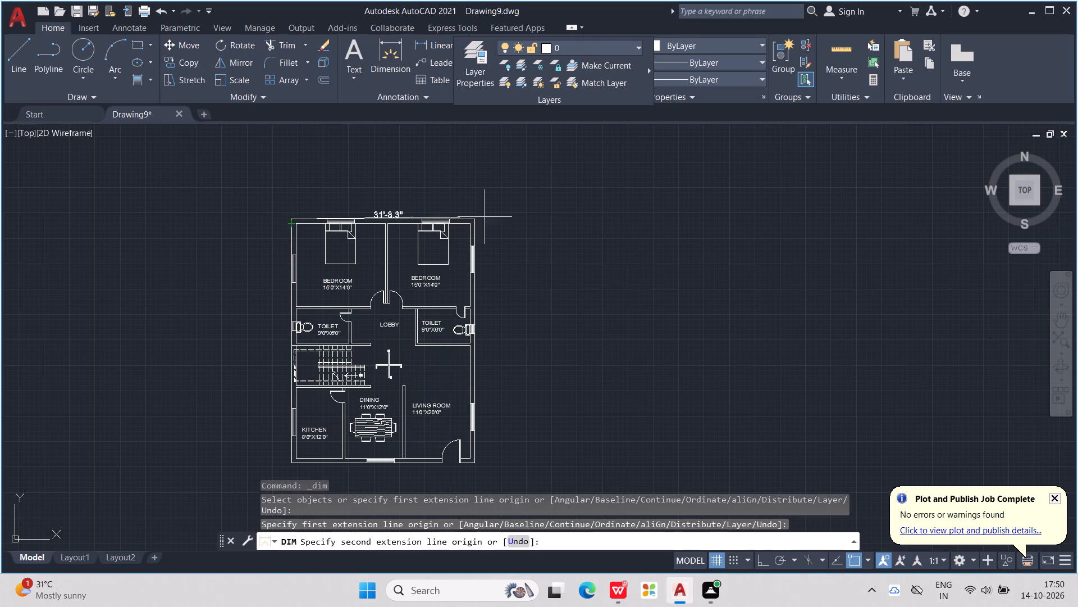
{"action": "left_click", "coordinate": [477, 218]}
{"action": "left_click", "coordinate": [469, 201]}
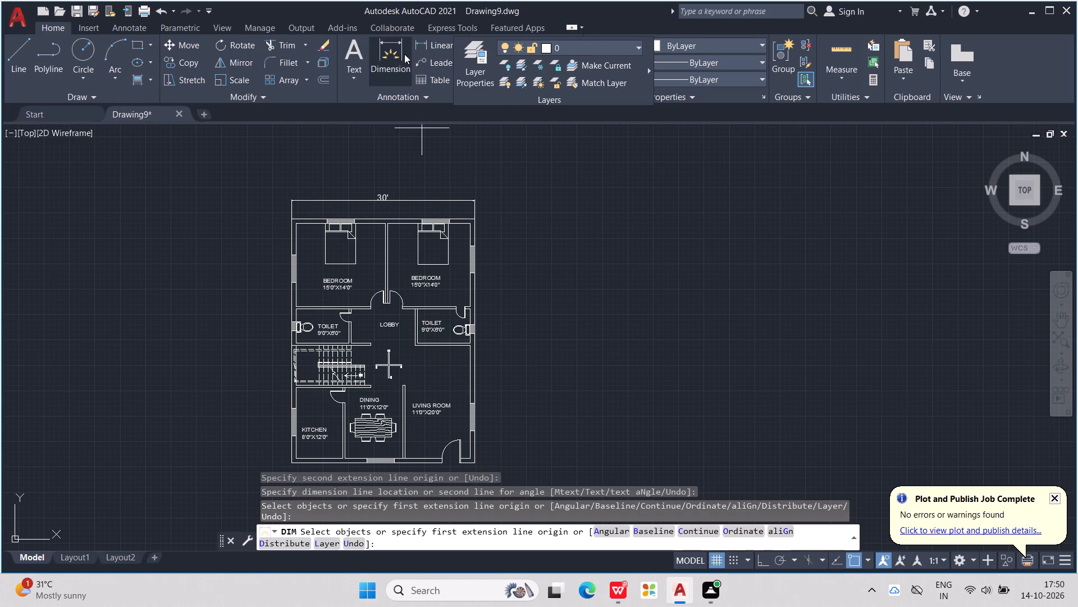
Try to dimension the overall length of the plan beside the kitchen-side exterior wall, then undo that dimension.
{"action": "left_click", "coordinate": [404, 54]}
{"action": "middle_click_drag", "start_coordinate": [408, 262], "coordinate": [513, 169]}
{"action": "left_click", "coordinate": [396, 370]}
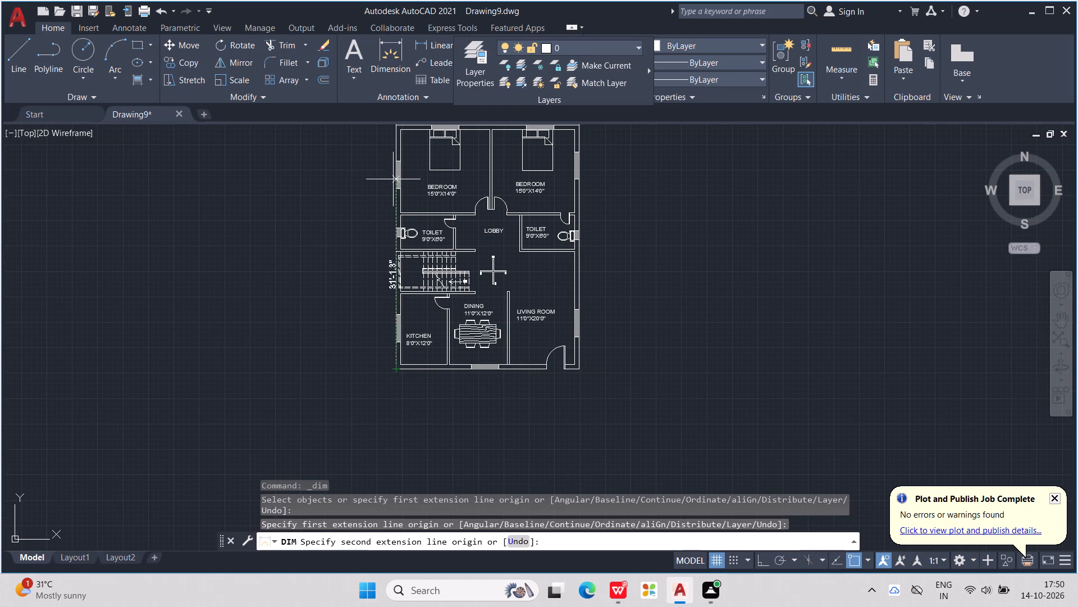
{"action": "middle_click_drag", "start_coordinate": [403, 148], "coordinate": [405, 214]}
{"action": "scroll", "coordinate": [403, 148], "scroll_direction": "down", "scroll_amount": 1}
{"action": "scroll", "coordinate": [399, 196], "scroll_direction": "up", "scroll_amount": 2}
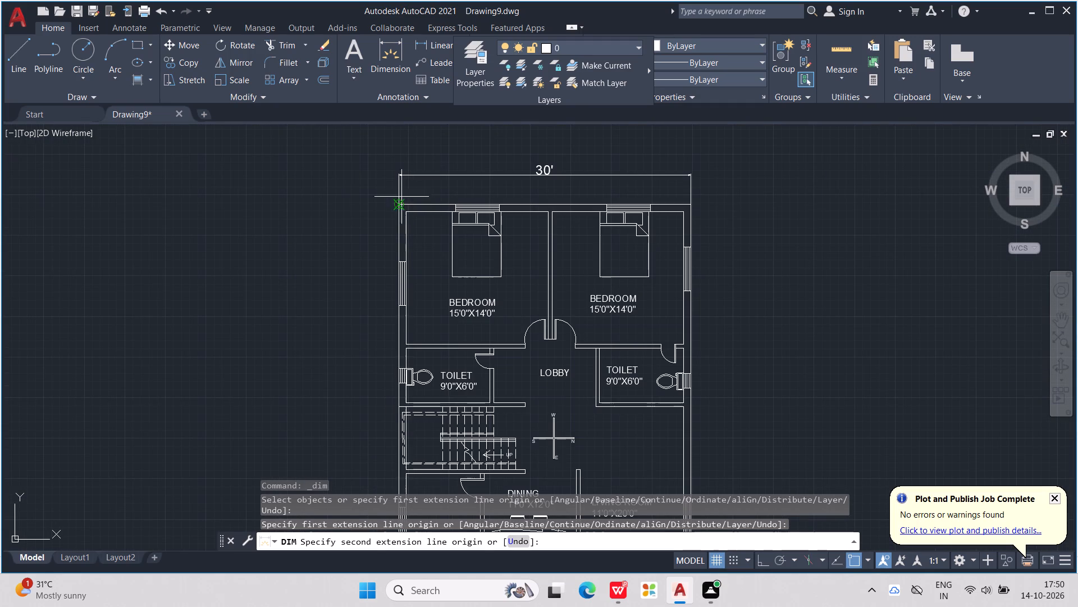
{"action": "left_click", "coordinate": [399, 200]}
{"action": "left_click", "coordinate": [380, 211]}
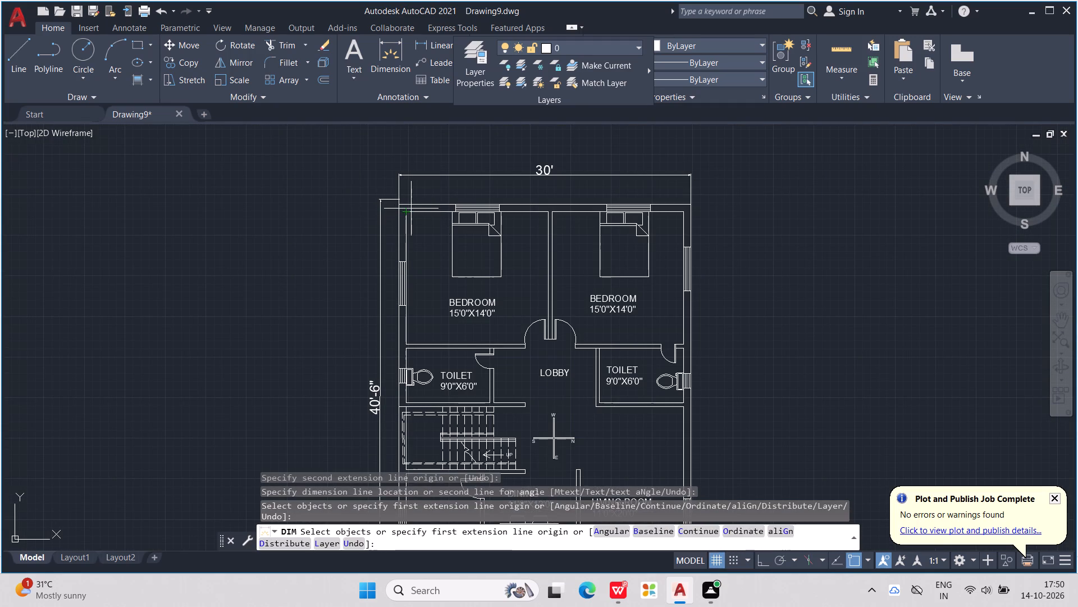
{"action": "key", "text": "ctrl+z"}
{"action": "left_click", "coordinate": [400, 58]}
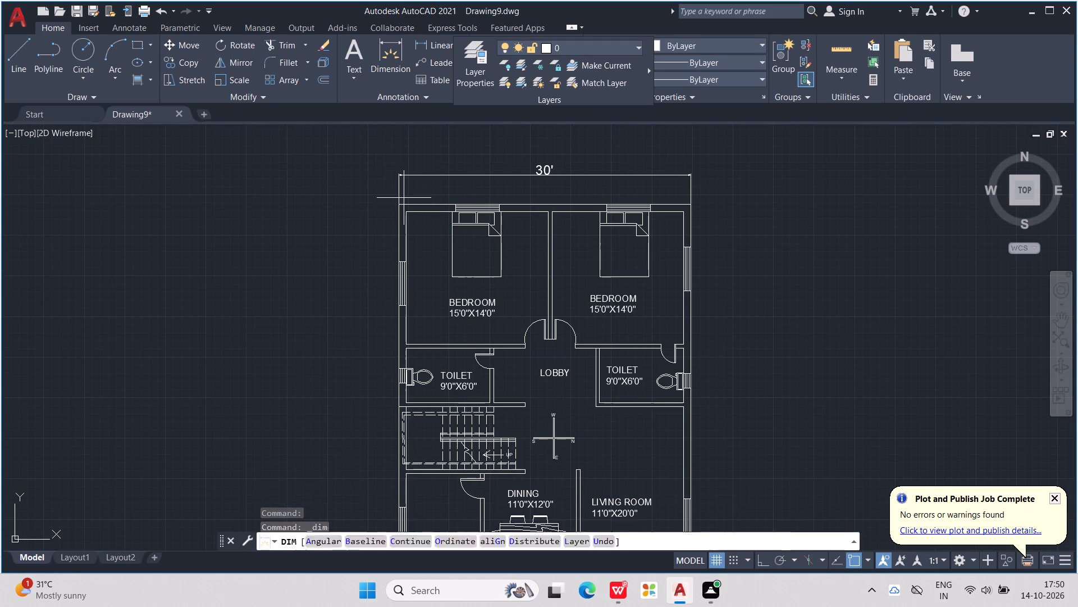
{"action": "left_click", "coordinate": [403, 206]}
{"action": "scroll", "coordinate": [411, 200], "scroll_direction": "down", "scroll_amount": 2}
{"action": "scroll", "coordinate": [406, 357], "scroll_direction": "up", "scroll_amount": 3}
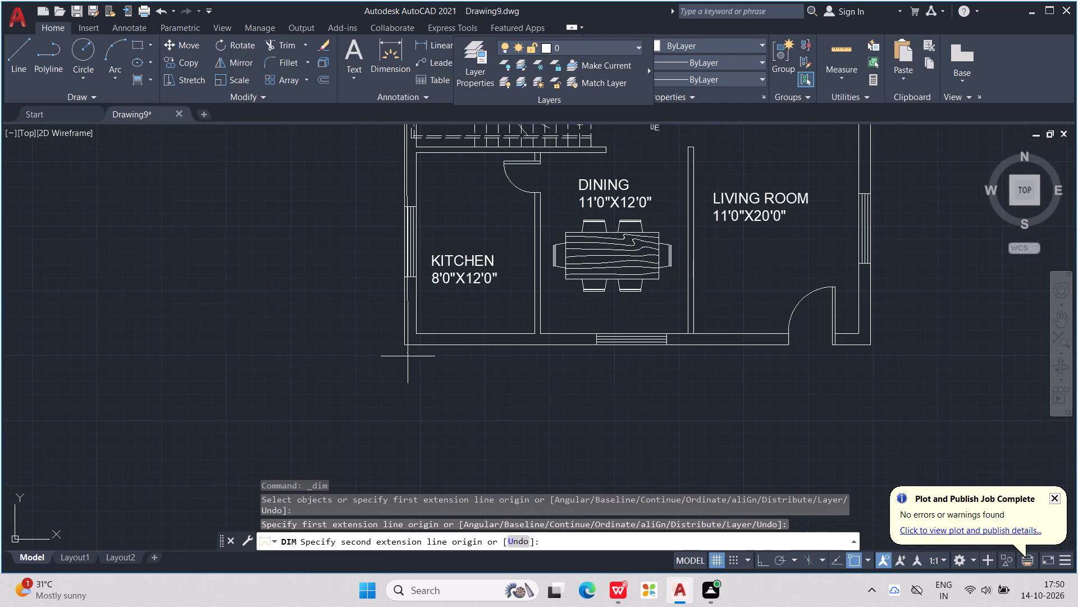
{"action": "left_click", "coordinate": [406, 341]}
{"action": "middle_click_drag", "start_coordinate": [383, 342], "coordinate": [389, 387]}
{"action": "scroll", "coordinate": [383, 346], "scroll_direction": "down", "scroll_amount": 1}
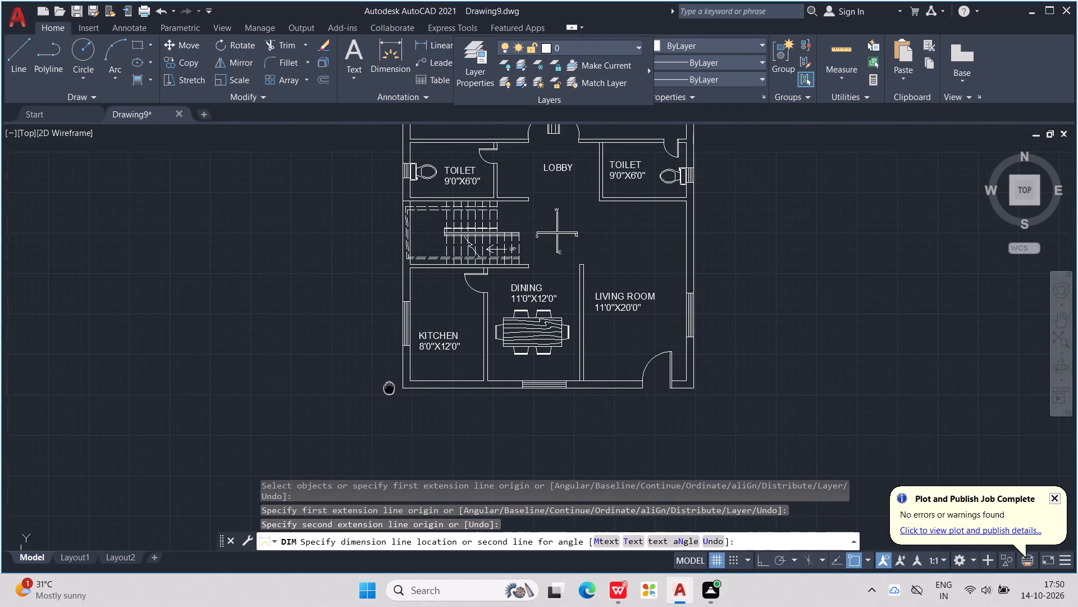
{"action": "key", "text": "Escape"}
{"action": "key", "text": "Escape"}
Dimension the overall length of the floor plan between its kitchen-side outer corners, placing the dimension just outside that exterior wall.
{"action": "middle_click_drag", "start_coordinate": [387, 350], "coordinate": [387, 466]}
{"action": "middle_click_drag", "start_coordinate": [377, 247], "coordinate": [345, 437]}
{"action": "scroll", "coordinate": [360, 322], "scroll_direction": "up", "scroll_amount": 3}
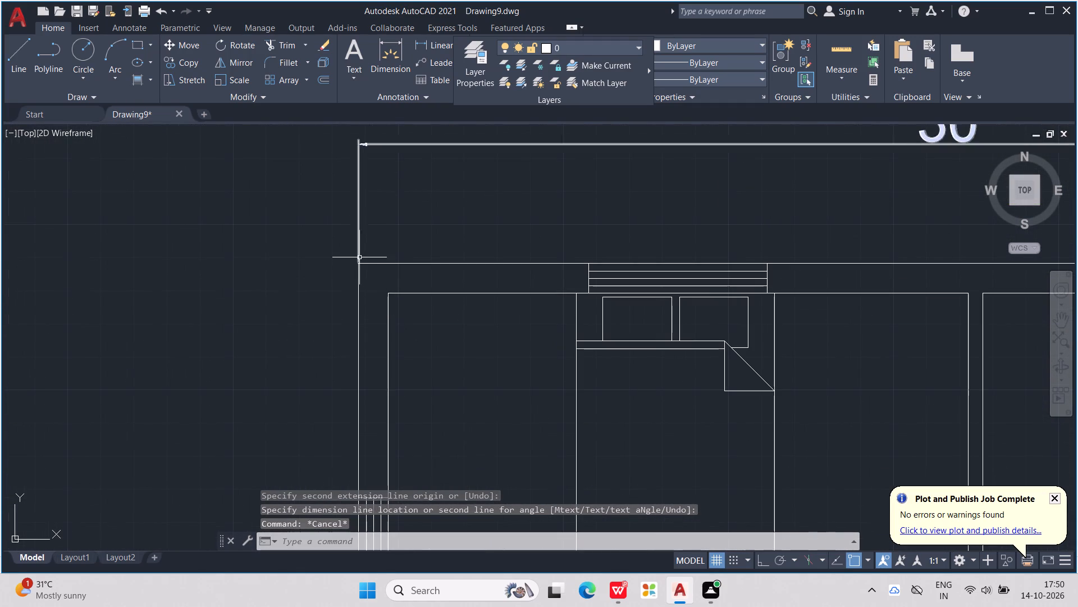
{"action": "left_click", "coordinate": [395, 43]}
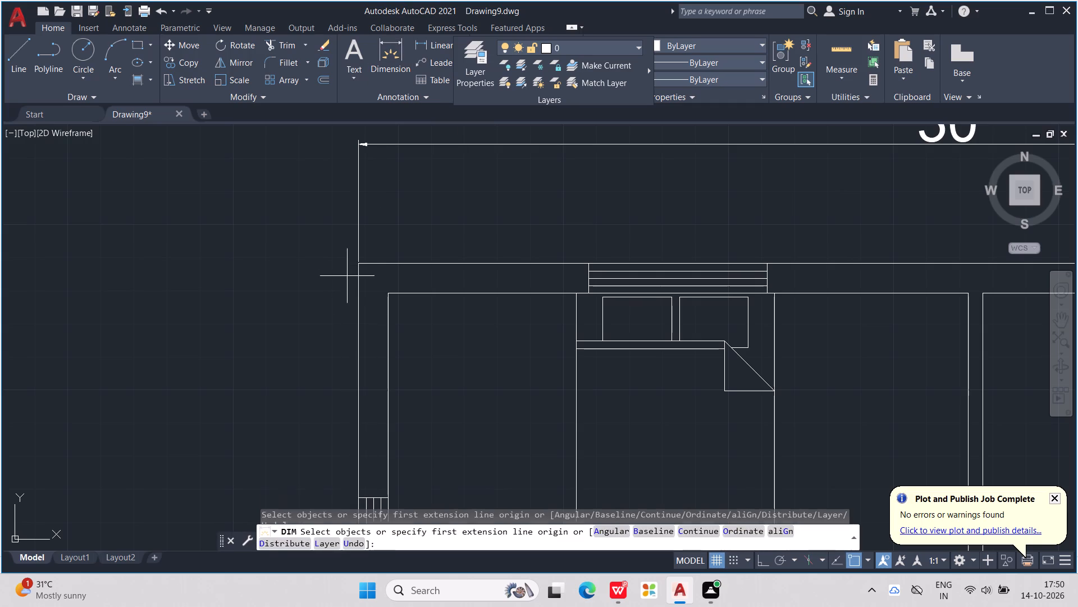
{"action": "left_click", "coordinate": [356, 265]}
{"action": "middle_click_drag", "start_coordinate": [390, 352], "coordinate": [431, 215]}
{"action": "scroll", "coordinate": [395, 336], "scroll_direction": "down", "scroll_amount": 1}
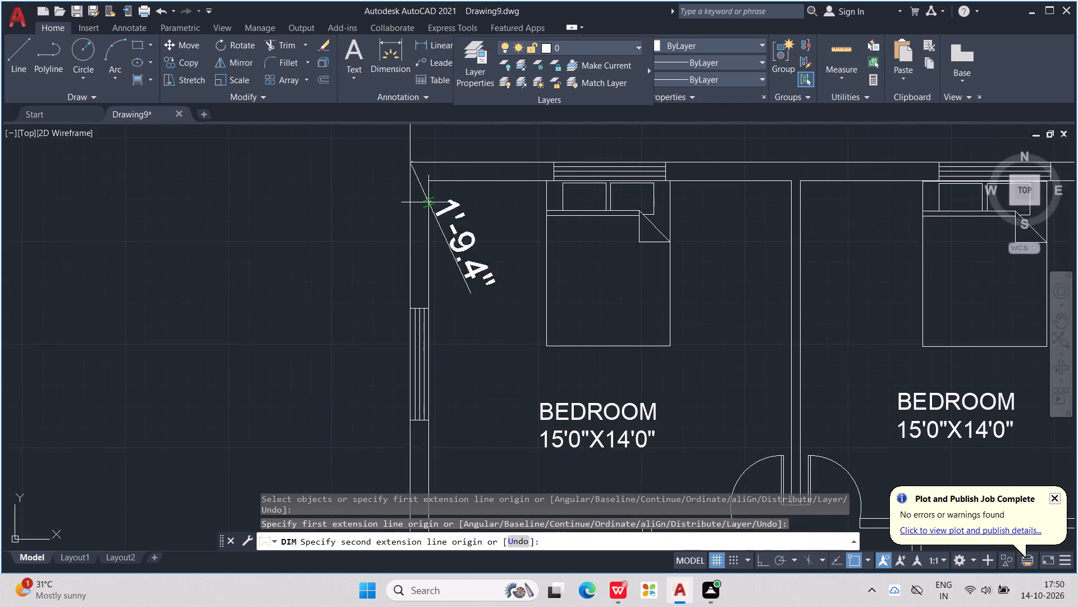
{"action": "scroll", "coordinate": [431, 198], "scroll_direction": "down", "scroll_amount": 6}
{"action": "scroll", "coordinate": [433, 247], "scroll_direction": "up", "scroll_amount": 3}
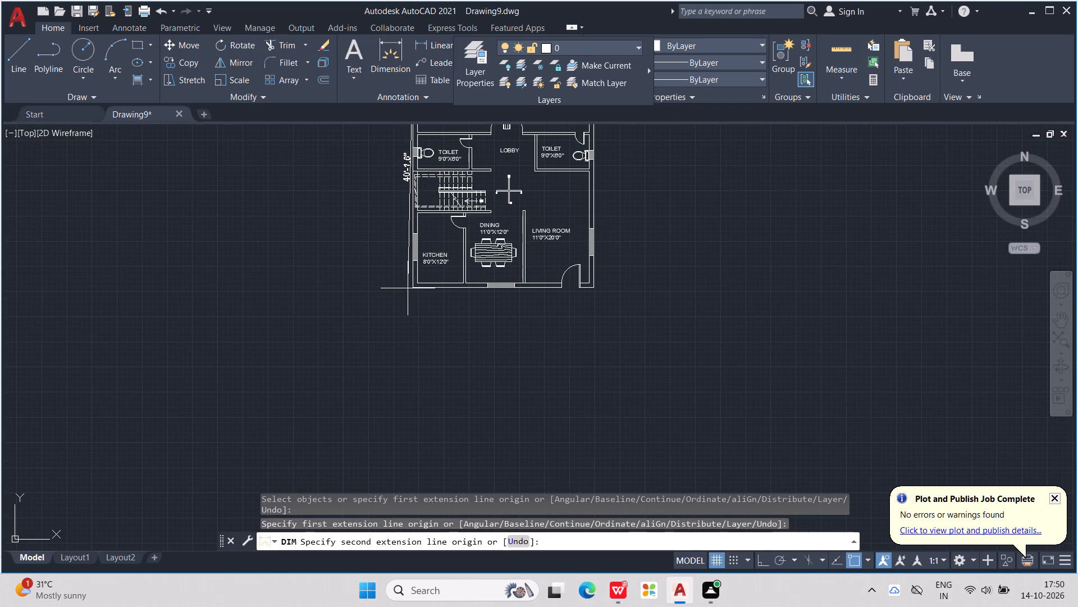
{"action": "scroll", "coordinate": [411, 289], "scroll_direction": "up", "scroll_amount": 2}
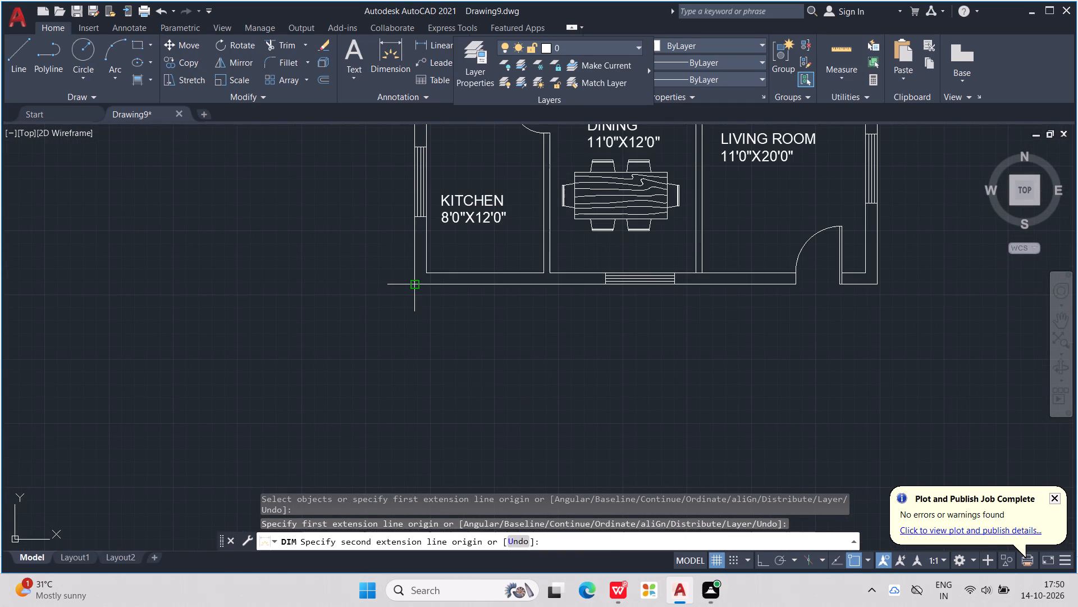
{"action": "left_click", "coordinate": [413, 284]}
{"action": "middle_click_drag", "start_coordinate": [375, 287], "coordinate": [400, 425]}
{"action": "scroll", "coordinate": [401, 427], "scroll_direction": "down", "scroll_amount": 2}
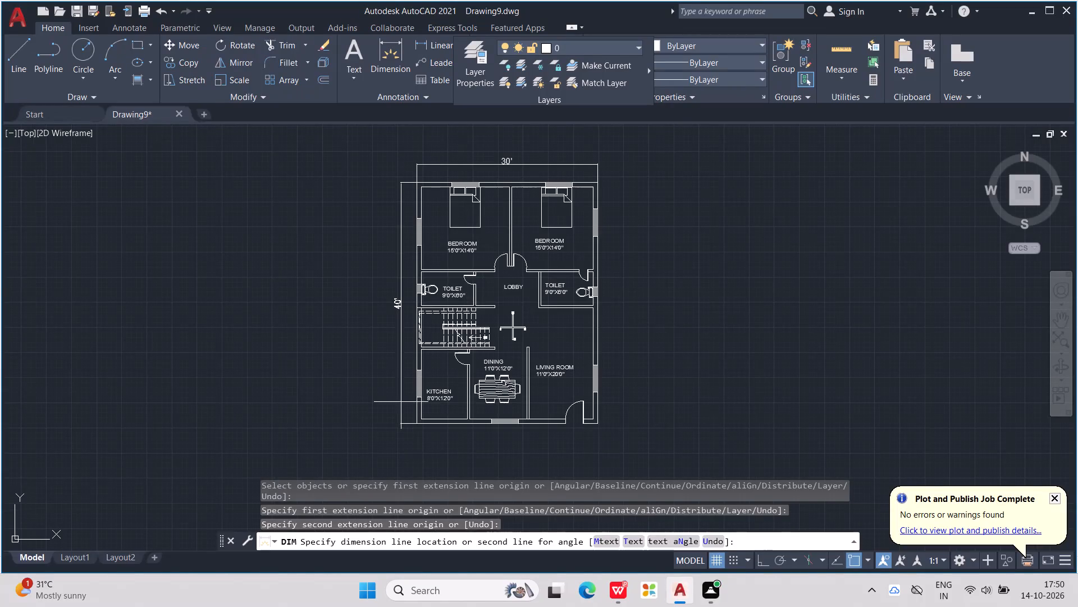
{"action": "left_click", "coordinate": [405, 403]}
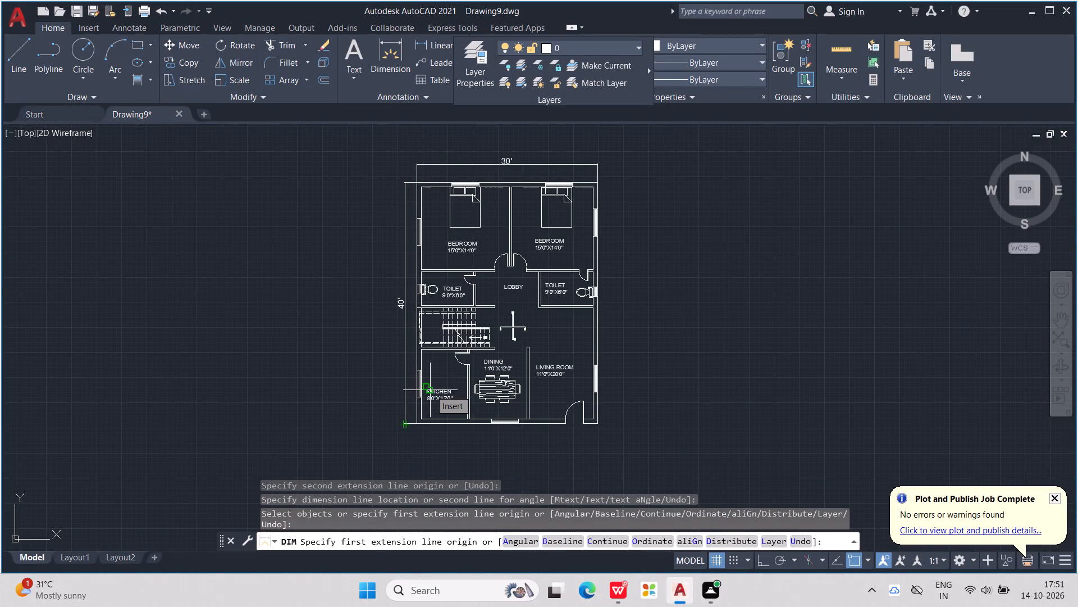
{"action": "key", "text": "Escape"}
{"action": "key", "text": "Escape"}
{"action": "key", "text": "Escape"}
{"action": "key", "text": "Escape"}
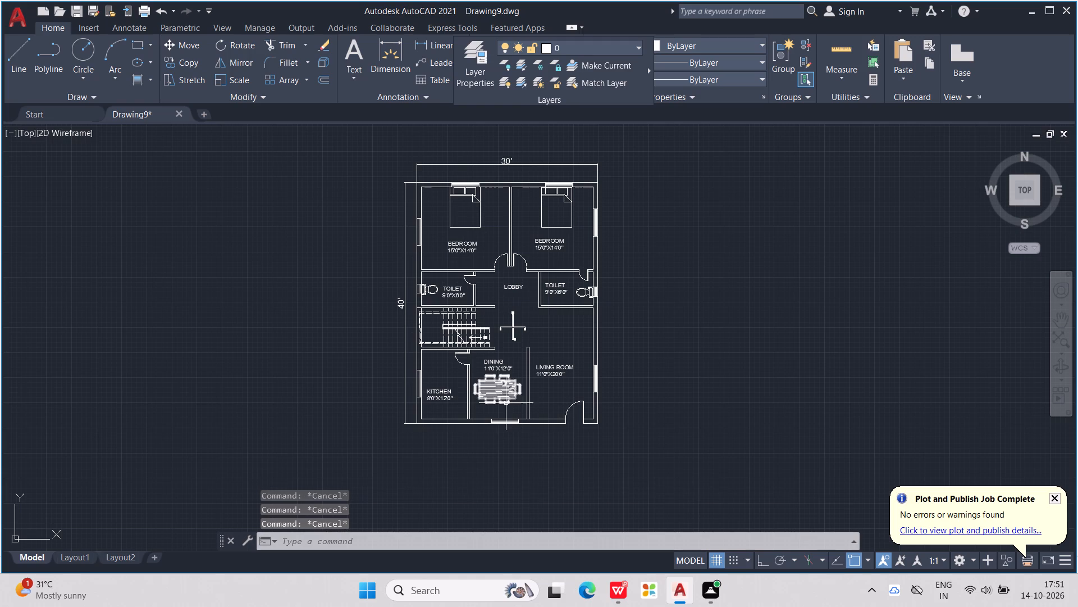
{"action": "key", "text": "Escape"}
{"action": "key", "text": "Escape"}
{"action": "key", "text": "Escape"}
Insert the Sofa - Roundback 7 ft. block from the Home - Space Planner library in the empty area outside the living room.
{"action": "scroll", "coordinate": [536, 385], "scroll_direction": "up", "scroll_amount": 2}
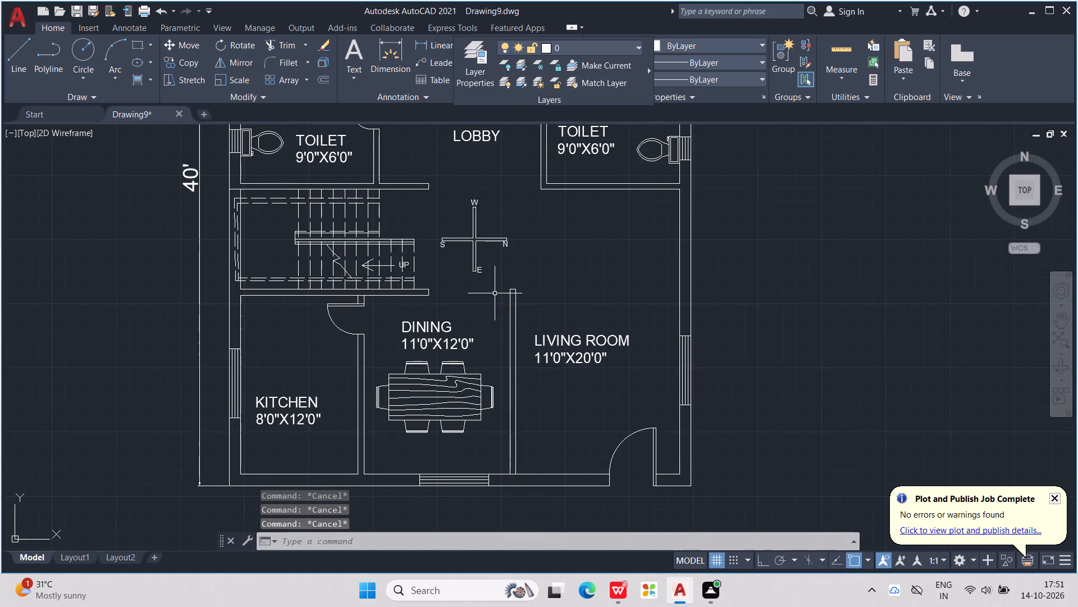
{"action": "middle_click_drag", "start_coordinate": [495, 293], "coordinate": [366, 390]}
{"action": "scroll", "coordinate": [438, 378], "scroll_direction": "down", "scroll_amount": 1}
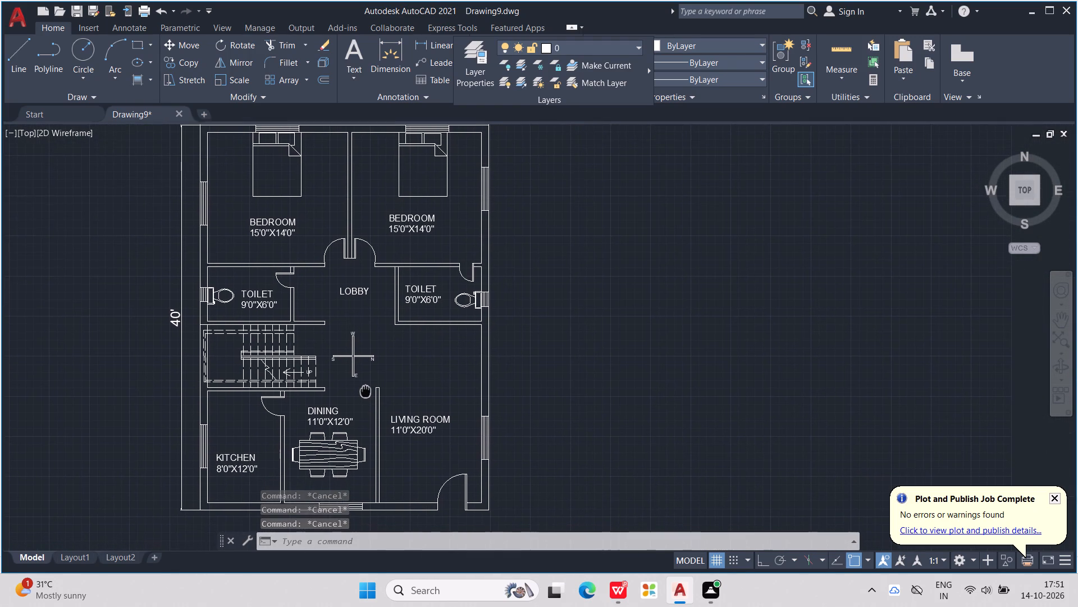
{"action": "middle_click_drag", "start_coordinate": [366, 390], "coordinate": [378, 391]}
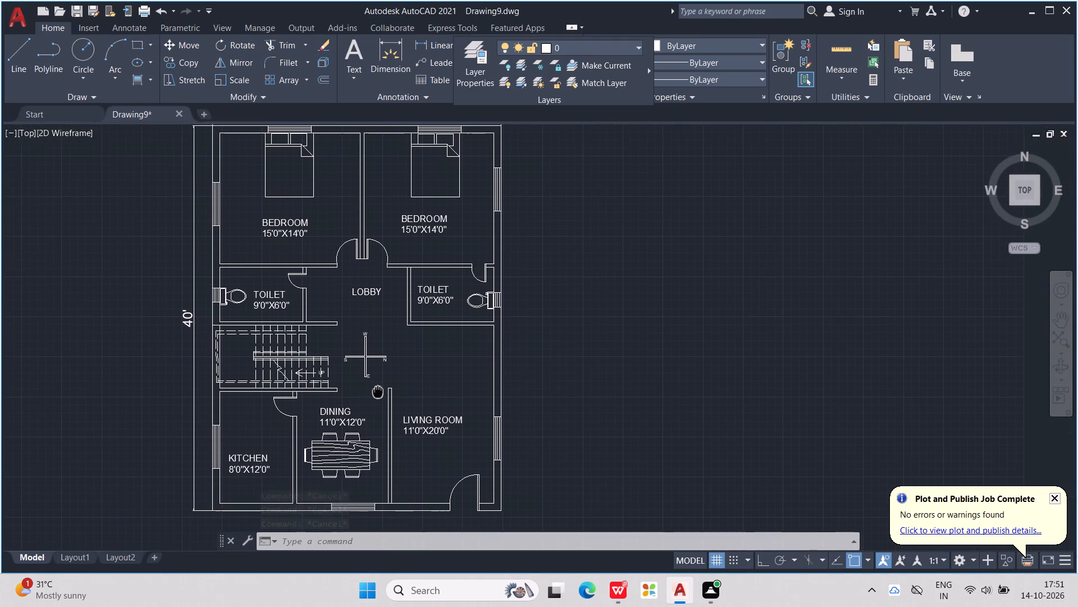
{"action": "middle_click_drag", "start_coordinate": [378, 391], "coordinate": [387, 379]}
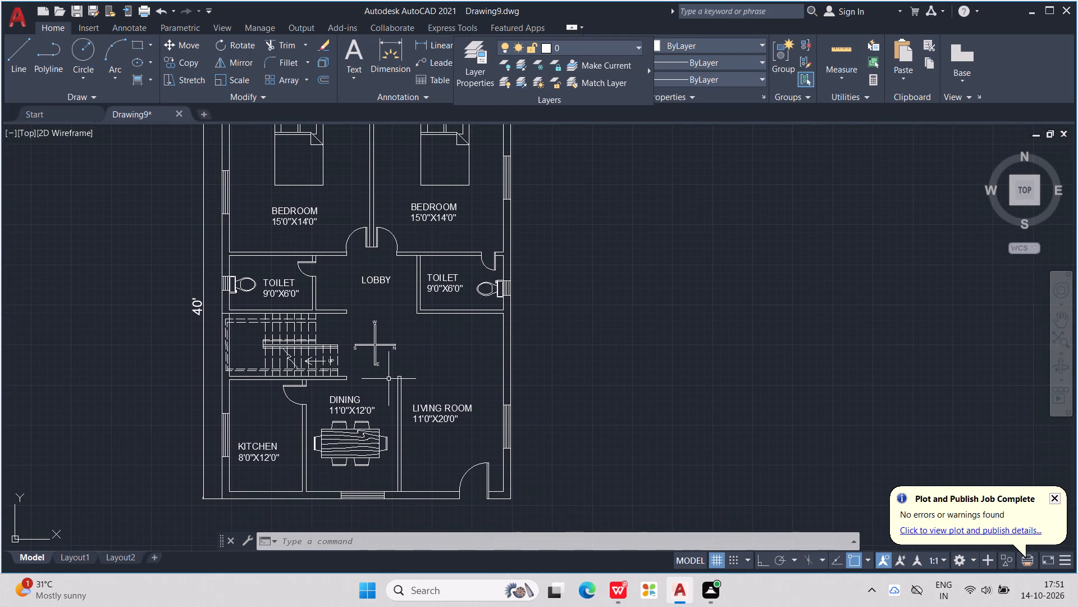
{"action": "key", "text": "Escape"}
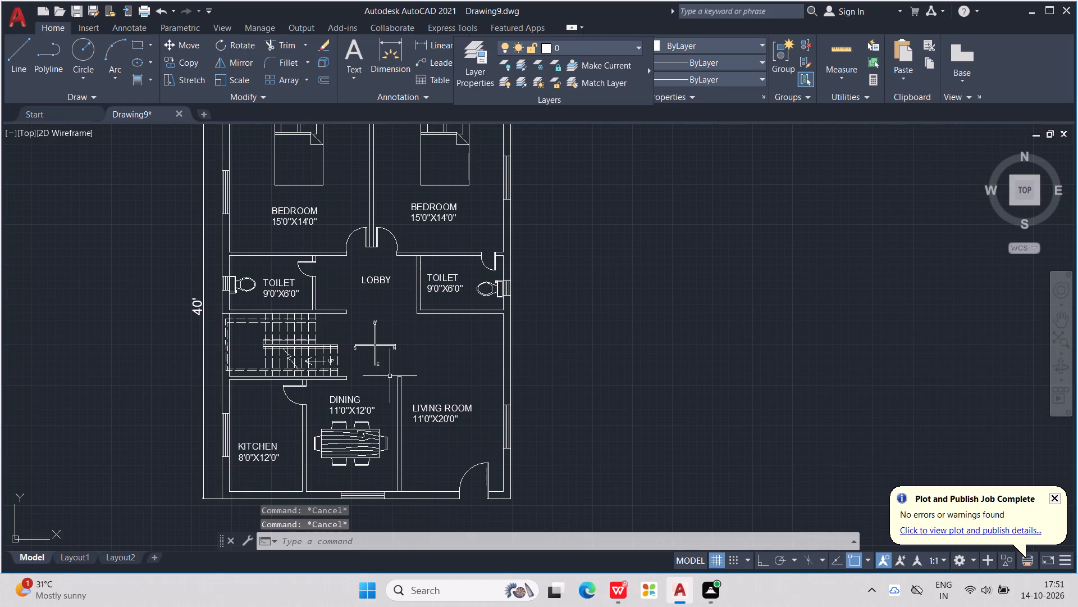
{"action": "key", "text": "ctrl+2"}
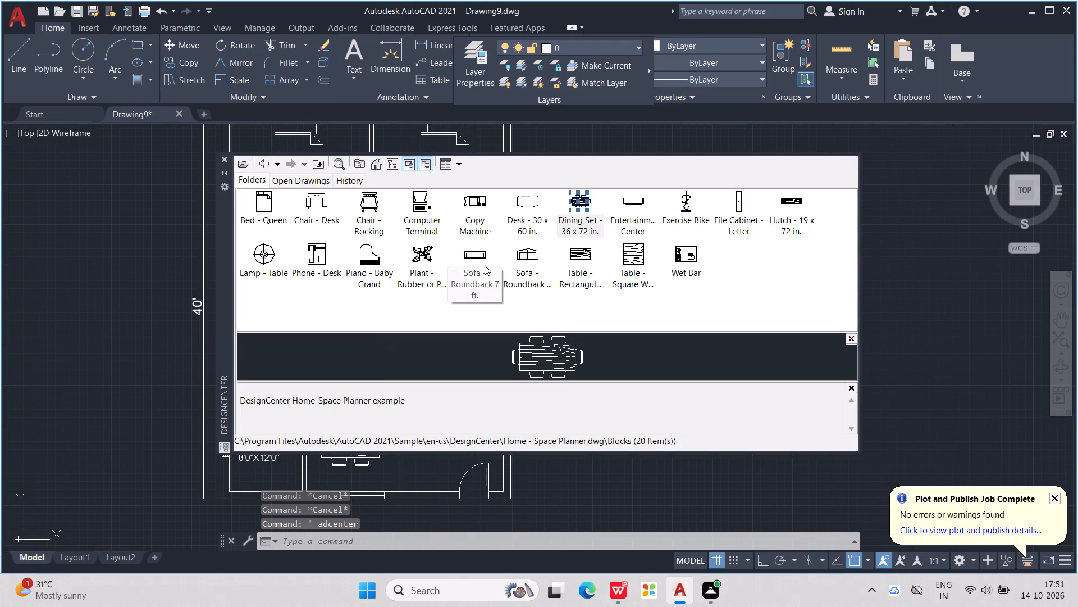
{"action": "triple_click", "coordinate": [483, 264]}
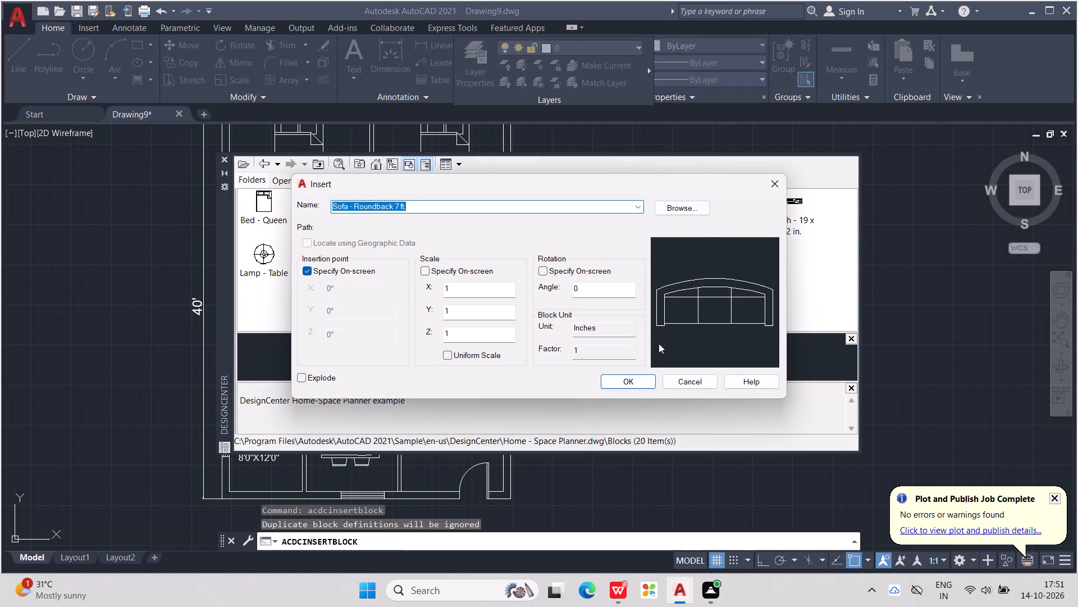
{"action": "left_click", "coordinate": [623, 382]}
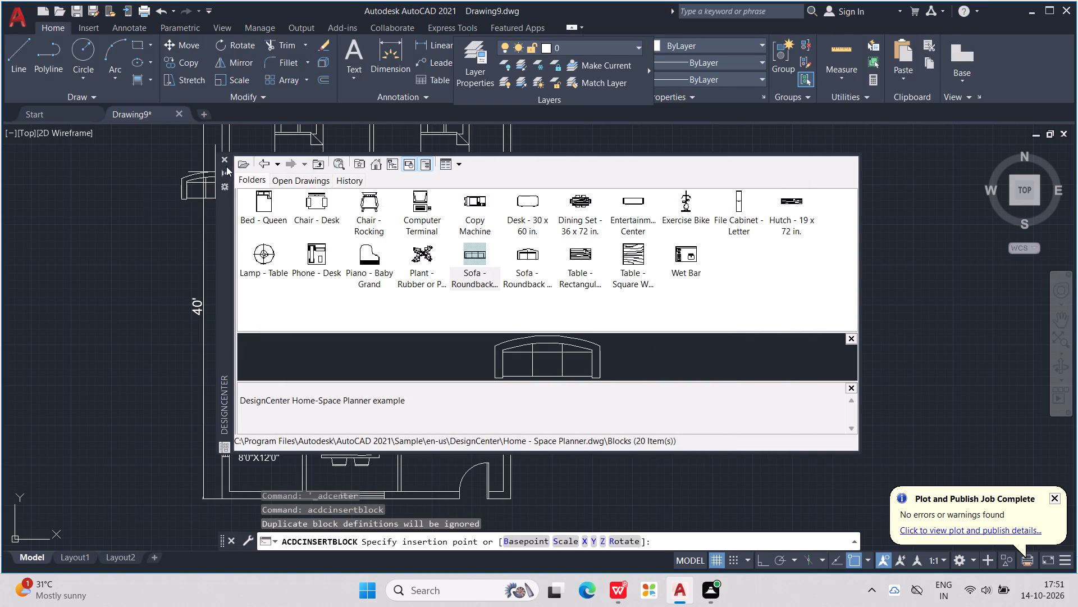
{"action": "left_click", "coordinate": [227, 160]}
{"action": "left_click", "coordinate": [614, 364]}
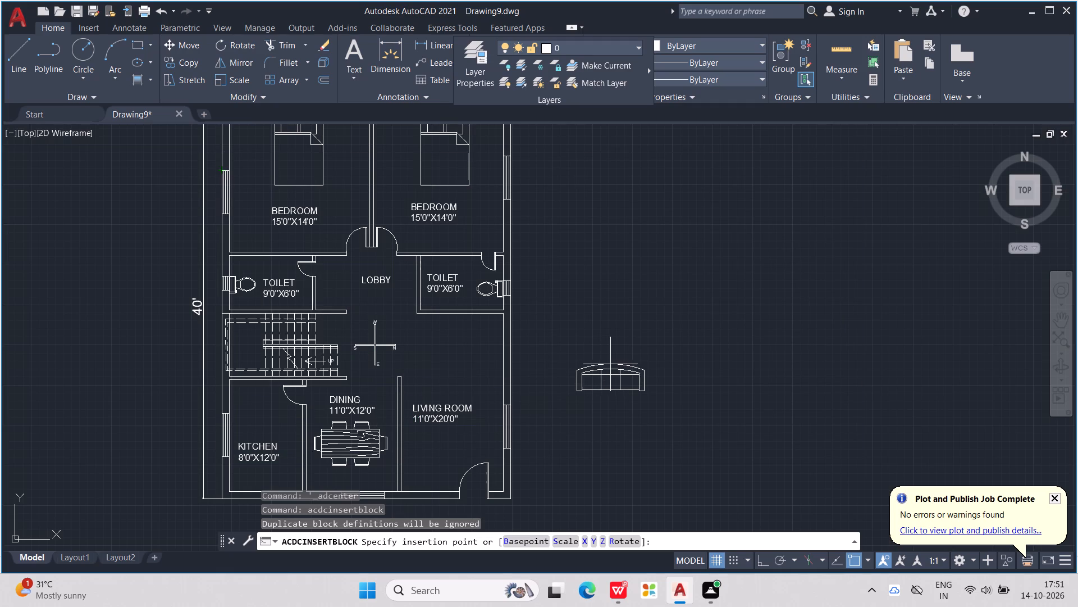
With Ortho on, rotate the inserted sofa a quarter turn counterclockwise so its curved back faces the floor plan.
{"action": "left_click", "coordinate": [627, 359]}
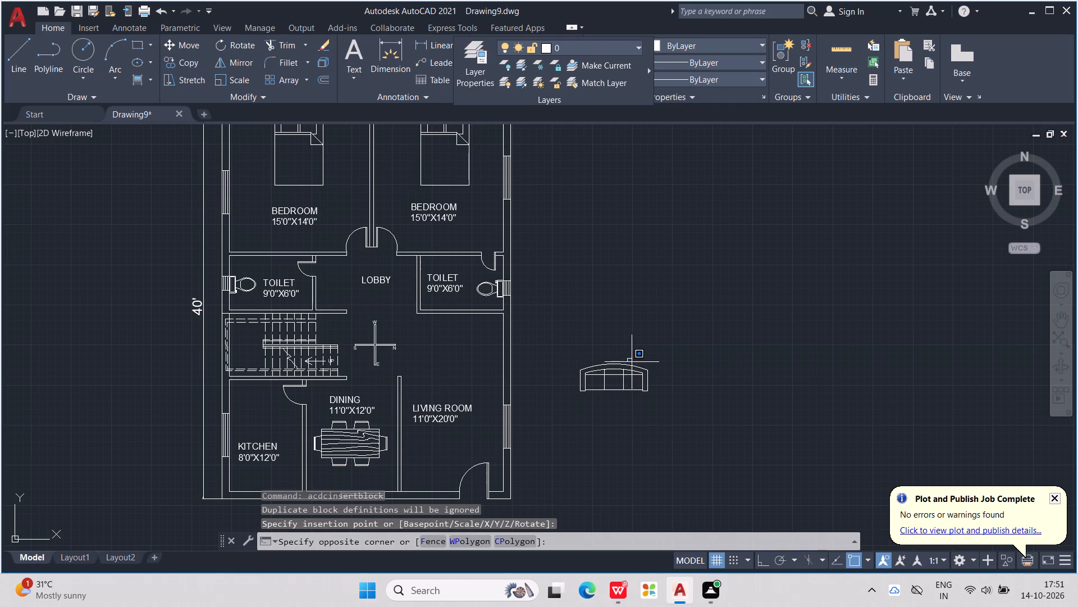
{"action": "left_click", "coordinate": [632, 377]}
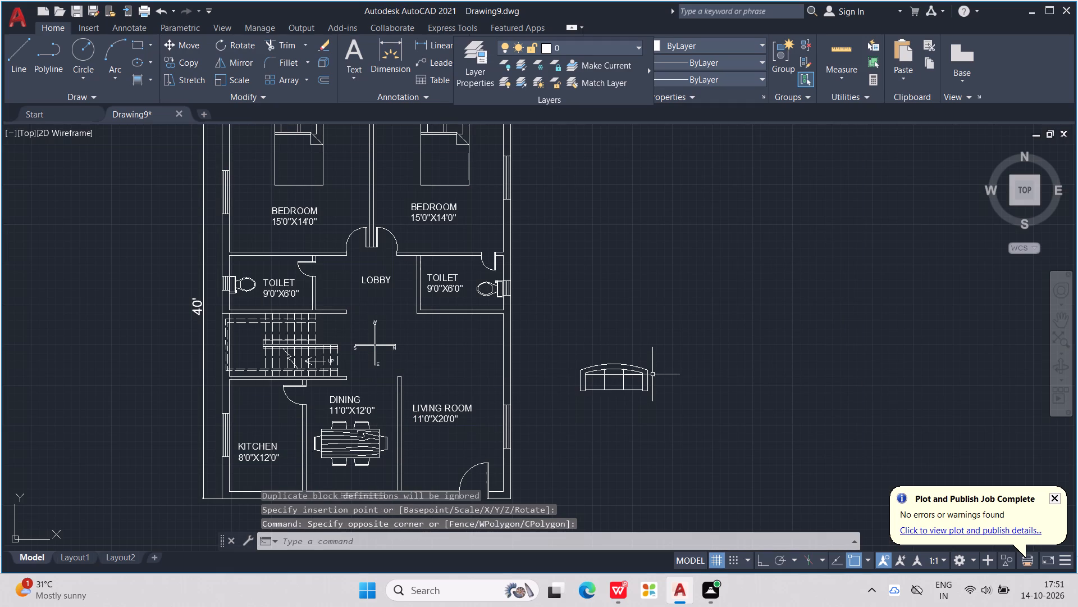
{"action": "left_click", "coordinate": [645, 373]}
{"action": "key", "text": "r"}
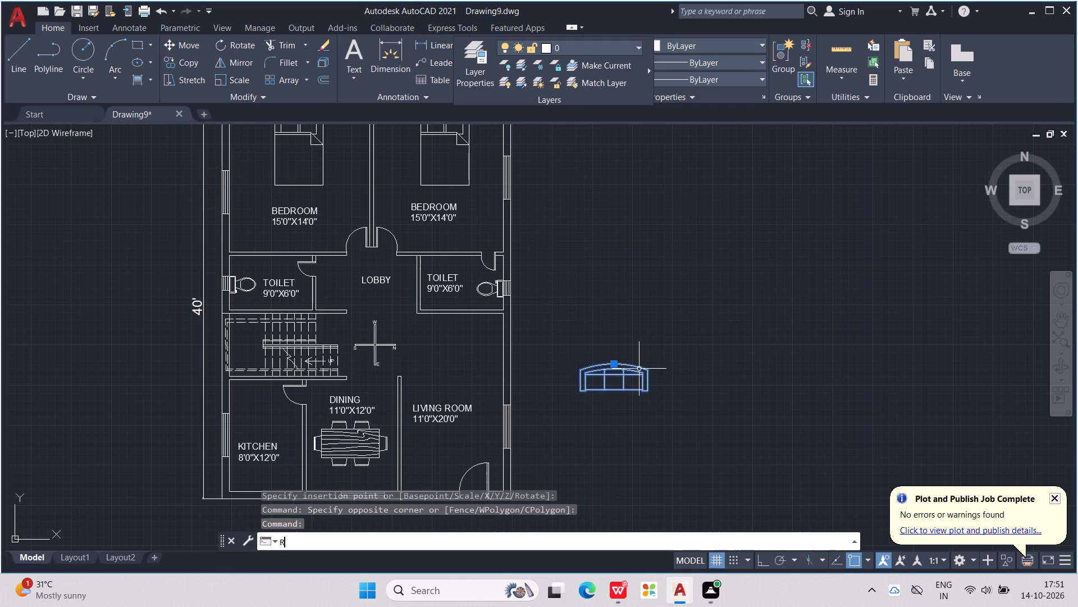
{"action": "key", "text": "o"}
{"action": "key", "text": "Return"}
{"action": "left_click", "coordinate": [639, 368]}
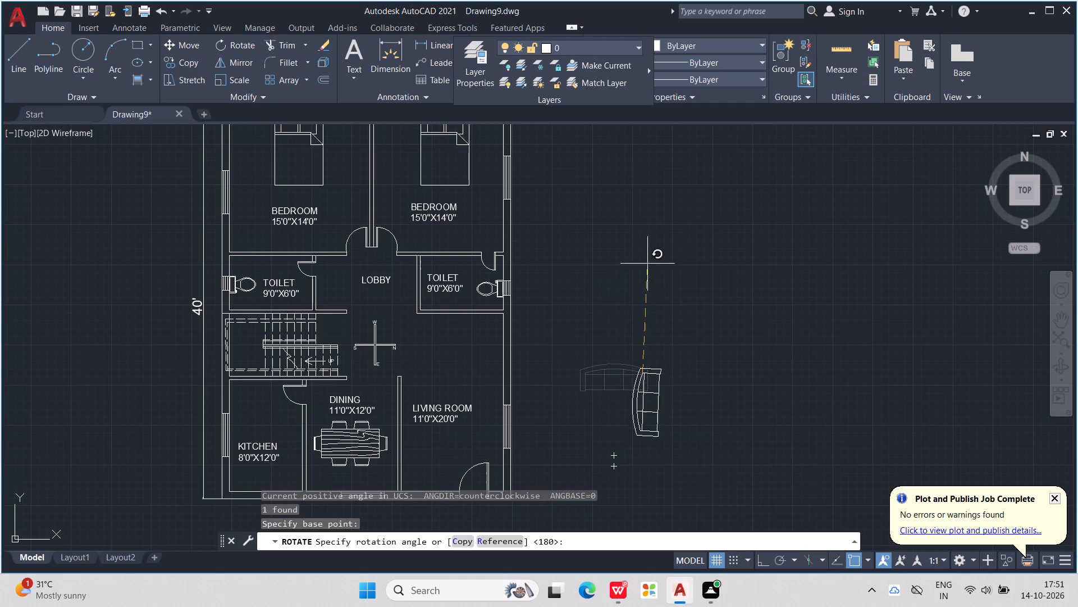
{"action": "key", "text": "F8"}
{"action": "left_click", "coordinate": [633, 235]}
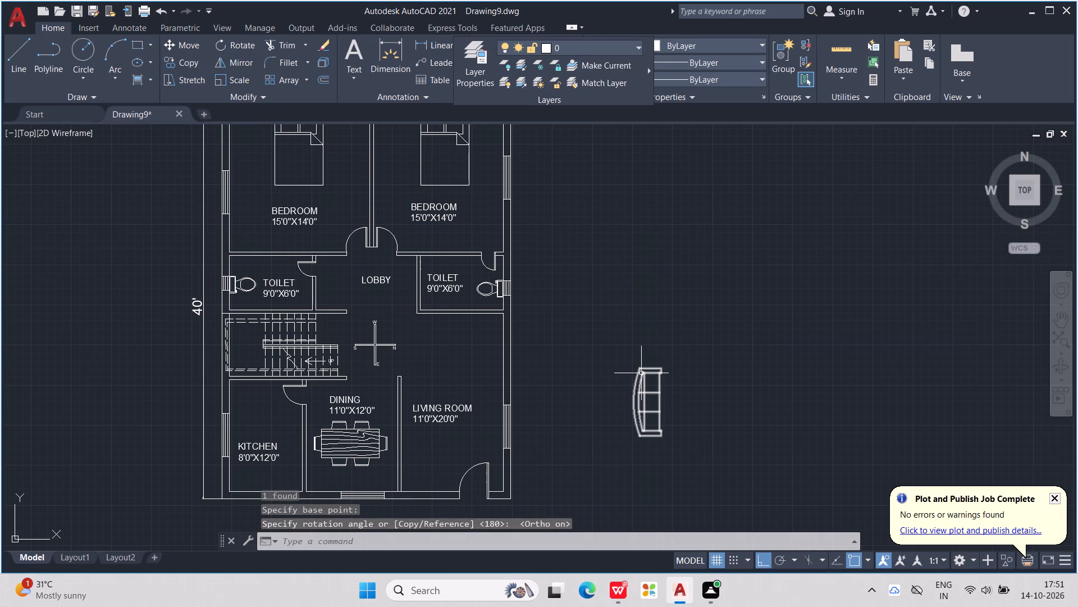
Move the rotated sofa into the living room, with its back against the partition wall shared with the dining area.
{"action": "left_click", "coordinate": [641, 373]}
{"action": "left_click_drag", "start_coordinate": [636, 406], "coordinate": [397, 430]}
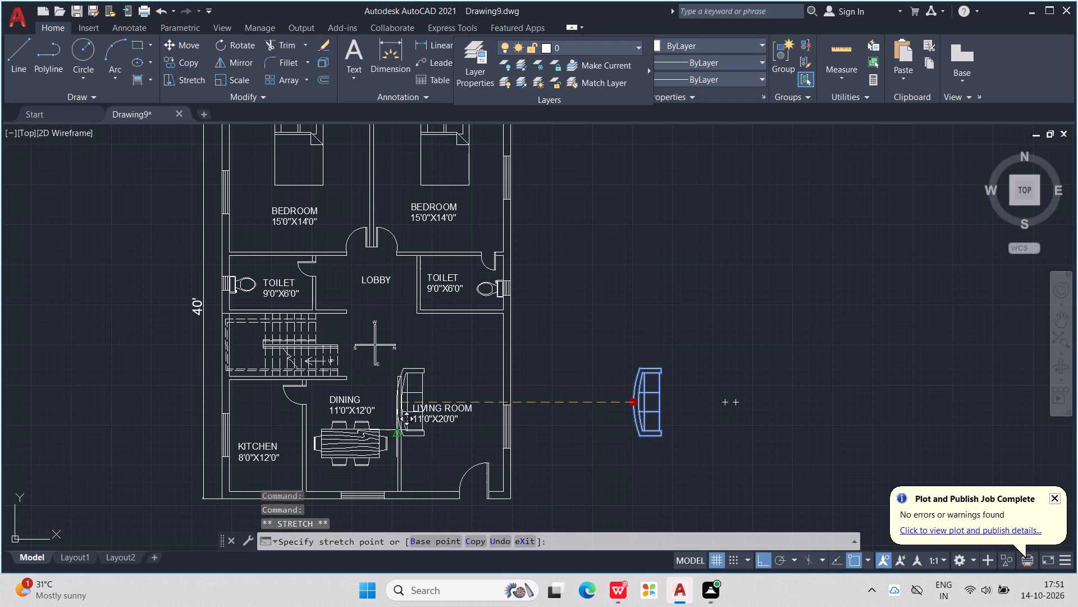
{"action": "left_click_drag", "start_coordinate": [397, 430], "coordinate": [404, 436]}
{"action": "left_click", "coordinate": [404, 436]}
Move the LIVING ROOM label with its size text above the sofa so the two do not overlap.
{"action": "left_click", "coordinate": [446, 411]}
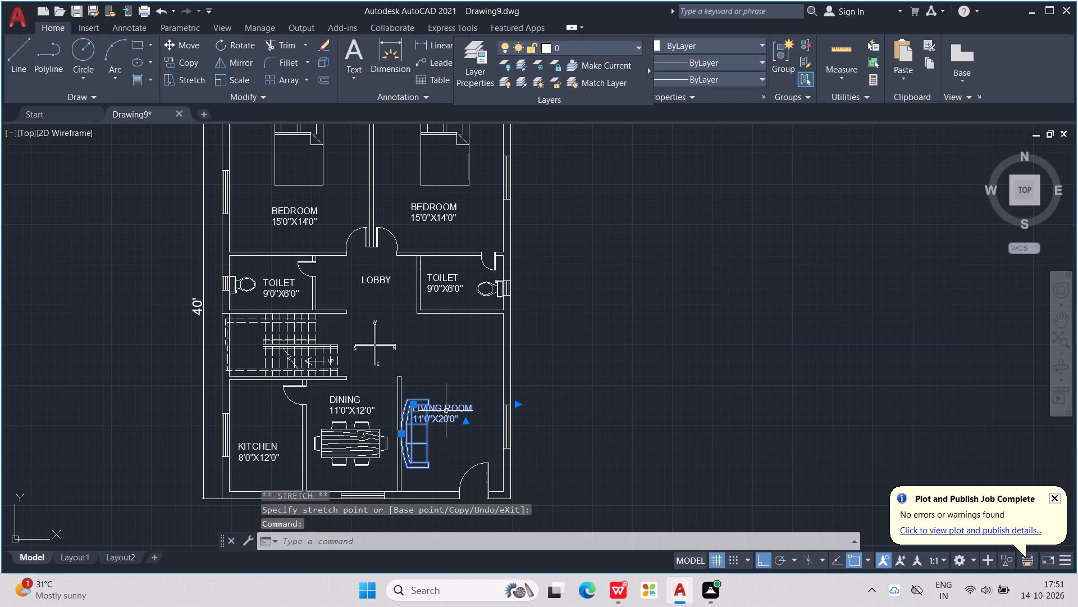
{"action": "left_click_drag", "start_coordinate": [446, 411], "coordinate": [449, 388]}
{"action": "left_click", "coordinate": [449, 388]}
{"action": "left_click_drag", "start_coordinate": [454, 414], "coordinate": [467, 381]}
{"action": "key", "text": "Escape"}
{"action": "left_click", "coordinate": [463, 411]}
{"action": "left_click_drag", "start_coordinate": [463, 411], "coordinate": [464, 407]}
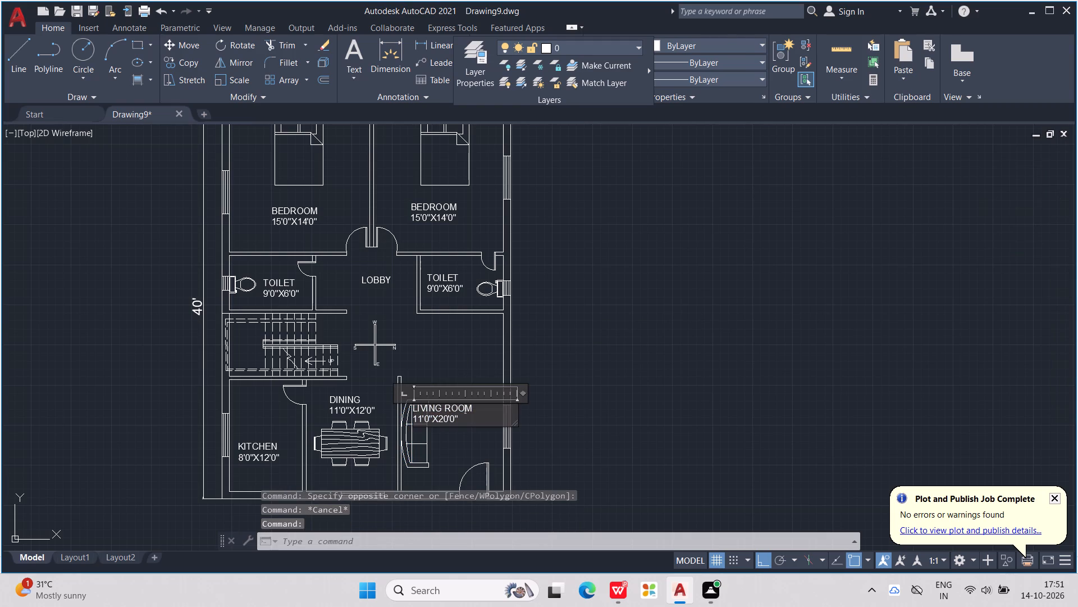
{"action": "left_click_drag", "start_coordinate": [464, 407], "coordinate": [478, 386]}
{"action": "left_click", "coordinate": [478, 364]}
{"action": "left_click", "coordinate": [451, 413]}
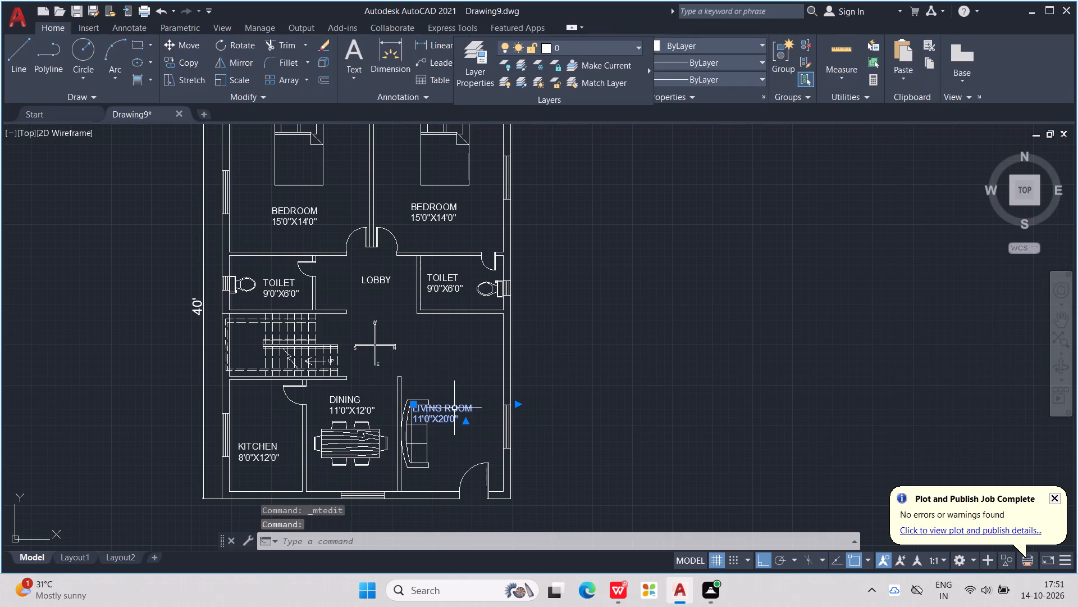
{"action": "left_click_drag", "start_coordinate": [454, 408], "coordinate": [459, 378]}
{"action": "left_click", "coordinate": [459, 378]}
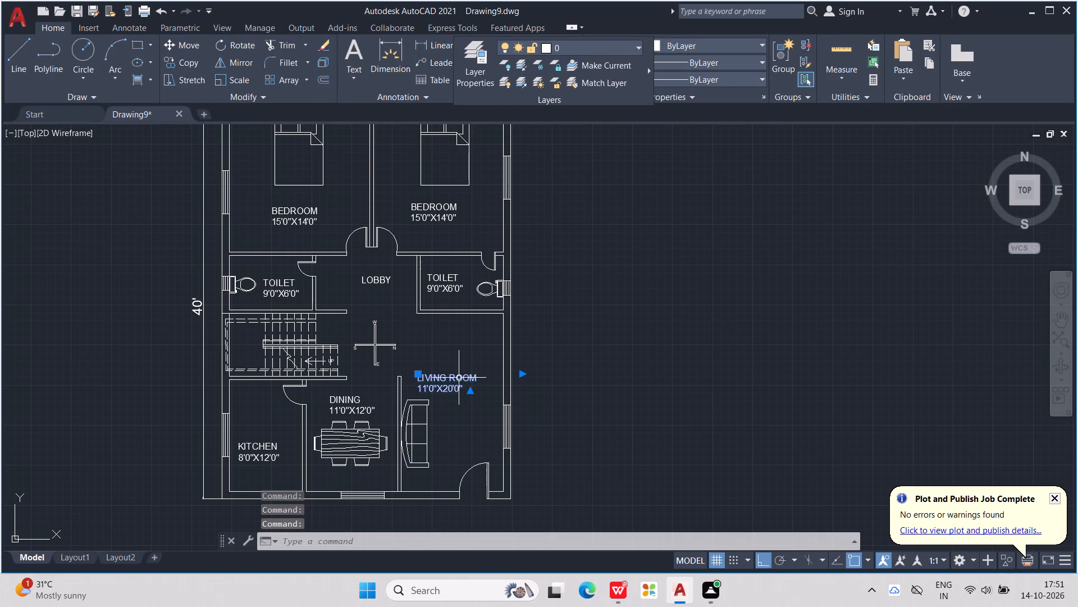
{"action": "key", "text": "Escape"}
Insert the Entertainment Center block from the Home - Space Planner library at 0.5 scale in X, Y and Z, outside the living room.
{"action": "key", "text": "ctrl+2"}
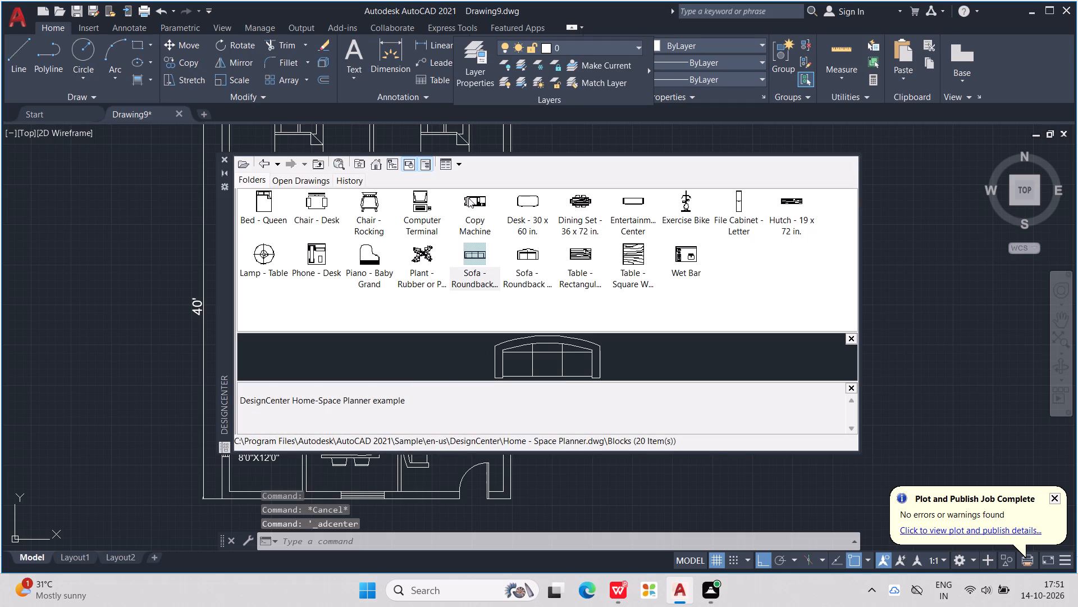
{"action": "triple_click", "coordinate": [629, 202]}
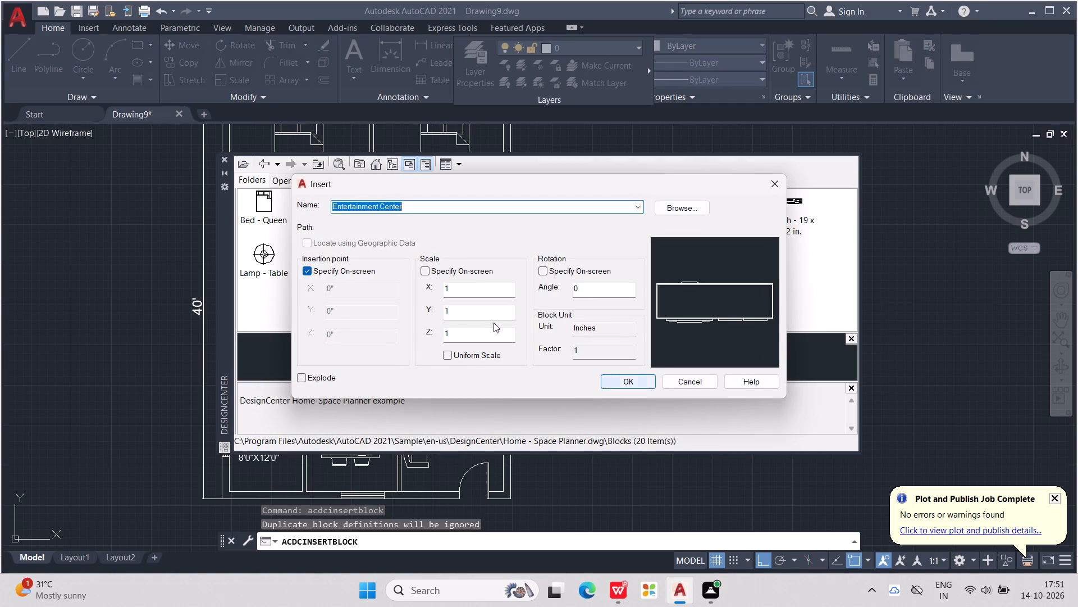
{"action": "left_click_drag", "start_coordinate": [486, 316], "coordinate": [459, 309]}
{"action": "left_click_drag", "start_coordinate": [467, 284], "coordinate": [364, 282]}
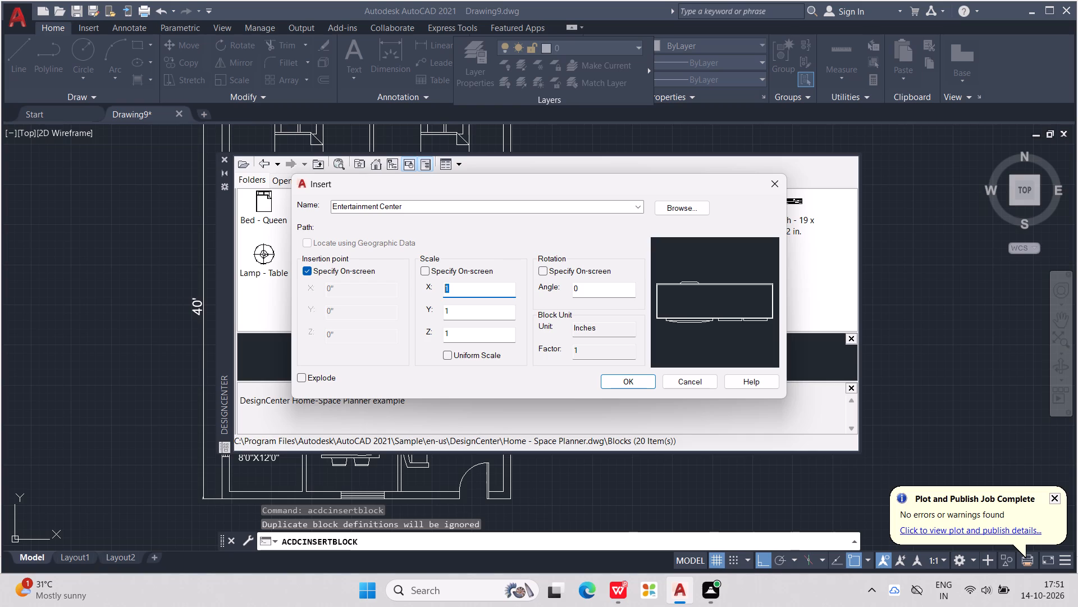
{"action": "left_click_drag", "start_coordinate": [364, 282], "coordinate": [363, 282]}
{"action": "type", "text": "0.5"}
{"action": "left_click_drag", "start_coordinate": [464, 313], "coordinate": [404, 311]}
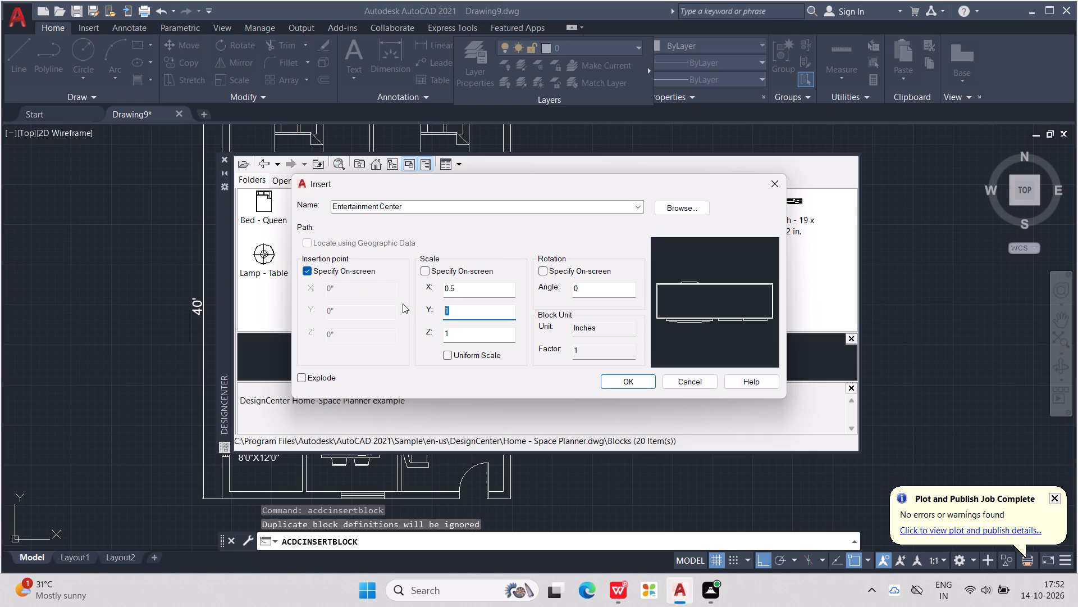
{"action": "type", "text": "0.5"}
{"action": "left_click_drag", "start_coordinate": [485, 334], "coordinate": [484, 334]}
{"action": "left_click_drag", "start_coordinate": [484, 334], "coordinate": [406, 334]}
{"action": "type", "text": "0.5"}
{"action": "key", "text": "Return"}
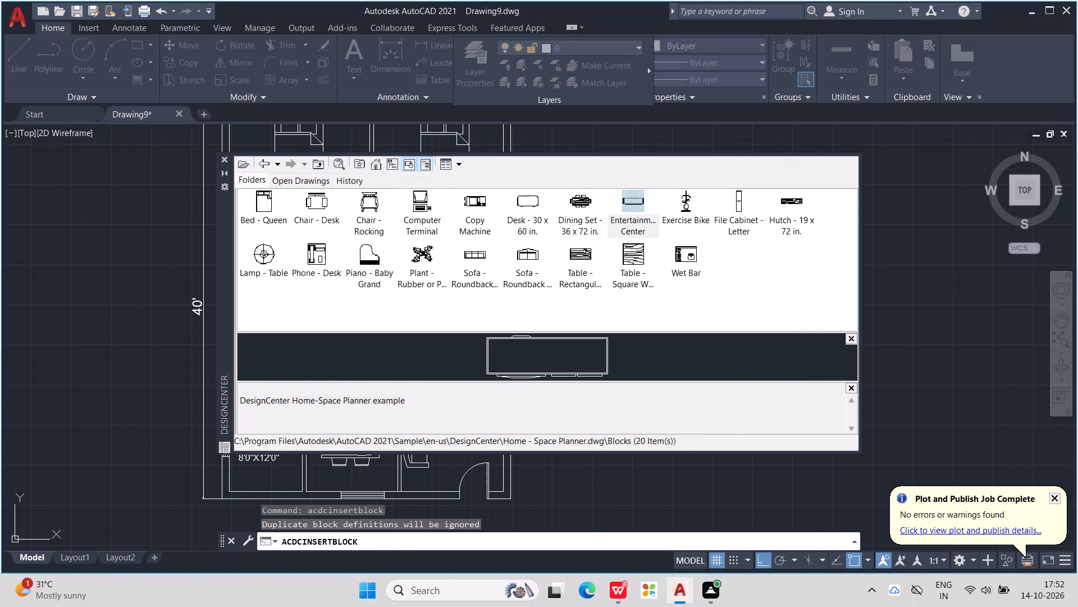
{"action": "left_click", "coordinate": [226, 161]}
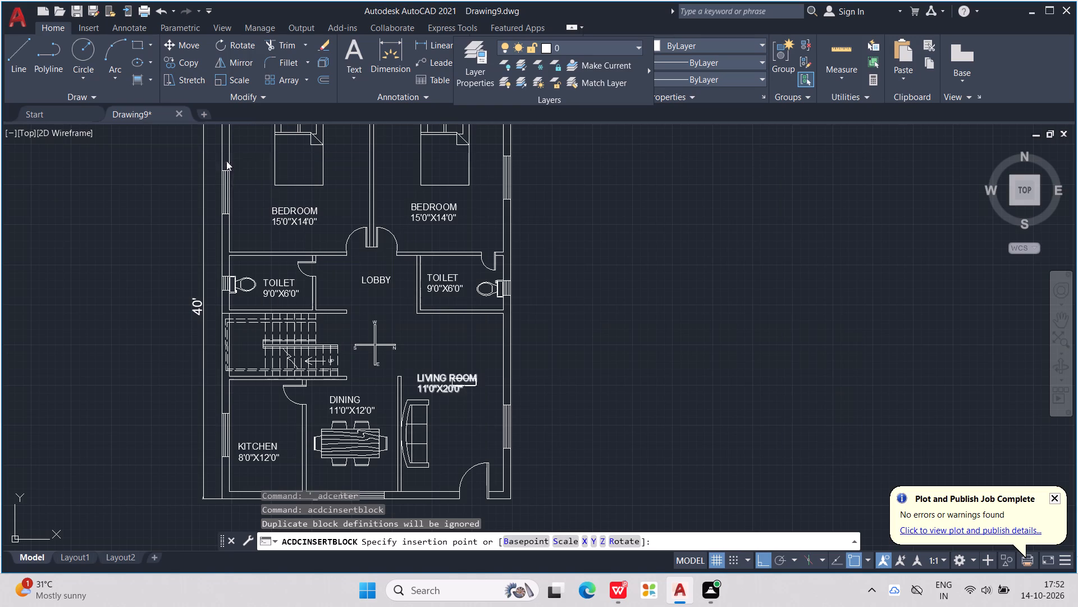
{"action": "scroll", "coordinate": [491, 404], "scroll_direction": "up", "scroll_amount": 1}
{"action": "left_click", "coordinate": [622, 384]}
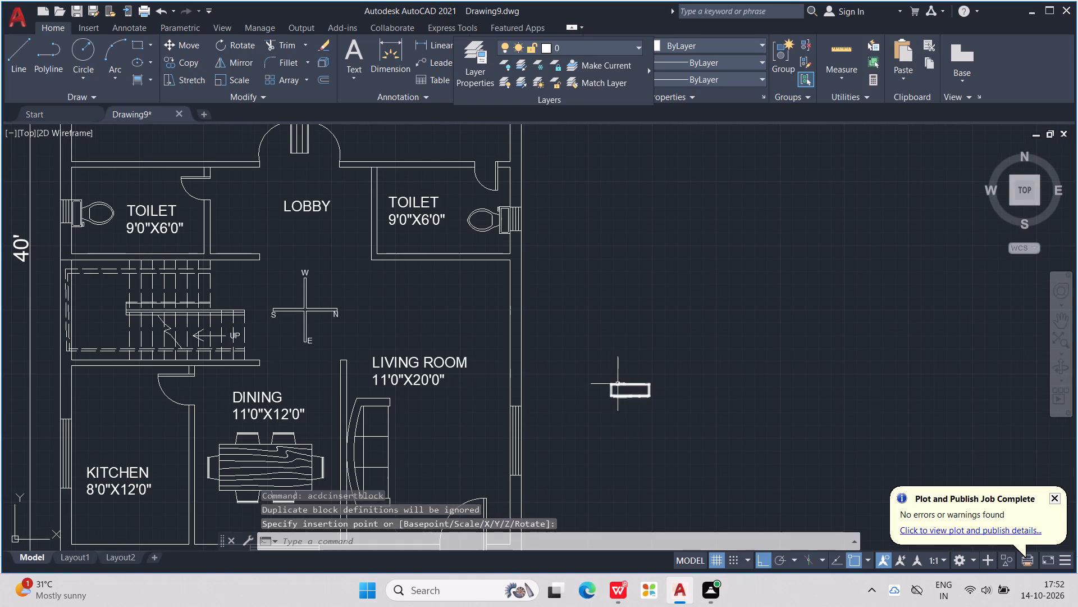
Rotate the inserted entertainment center a quarter turn clockwise so it stands vertically with its front facing the floor plan.
{"action": "left_click", "coordinate": [618, 384]}
{"action": "type", "text": "RO"}
{"action": "key", "text": "Return"}
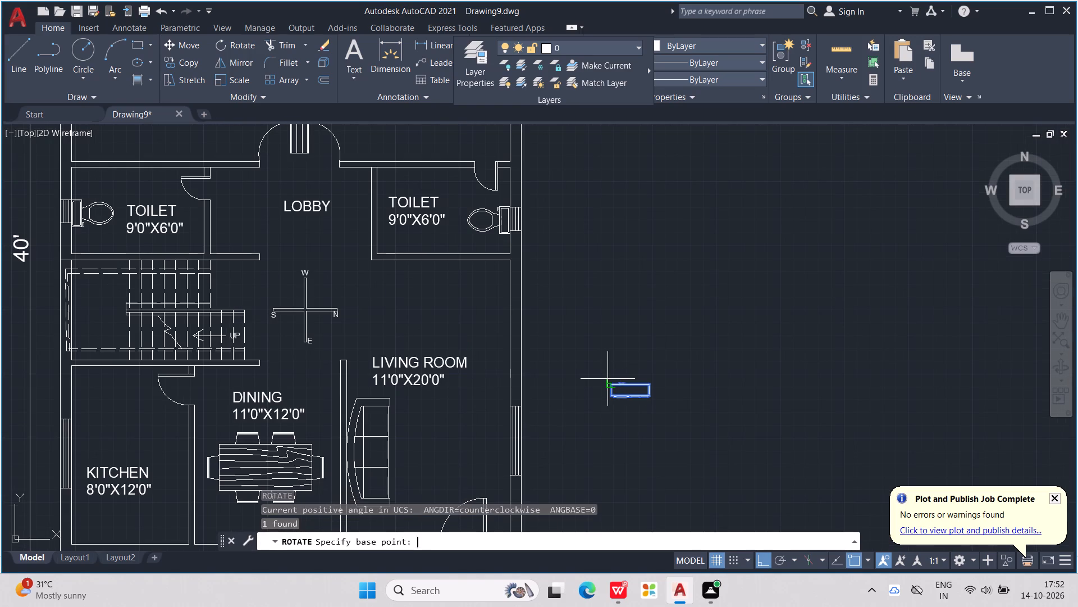
{"action": "left_click", "coordinate": [607, 378]}
{"action": "left_click", "coordinate": [586, 538]}
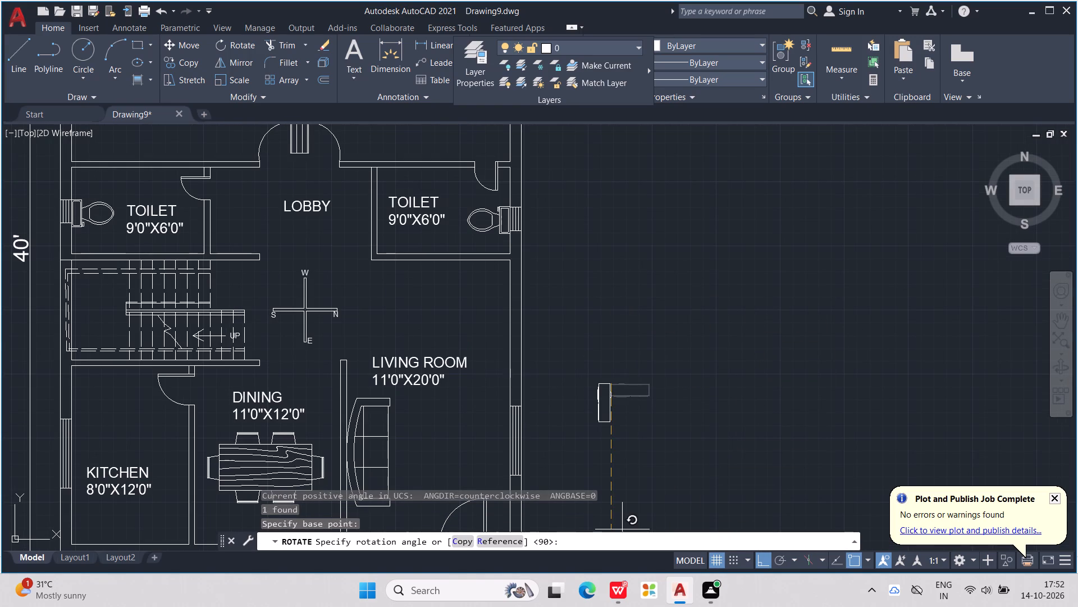
{"action": "middle_click_drag", "start_coordinate": [598, 433], "coordinate": [587, 354]}
{"action": "left_click", "coordinate": [600, 406]}
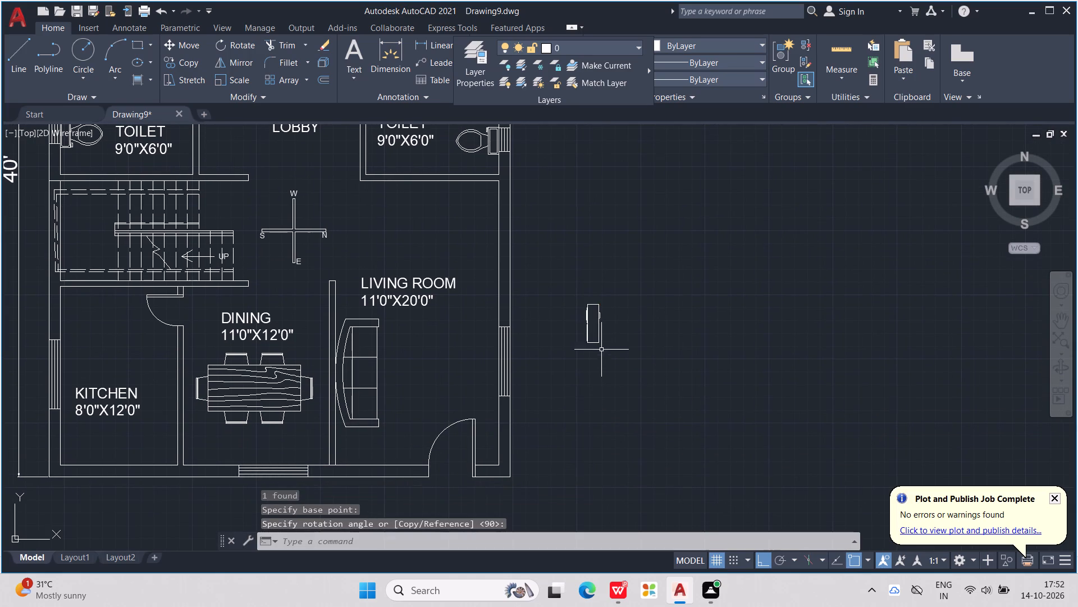
Move the rotated entertainment center into the living room, with its back against the outer wall at the window.
{"action": "left_click", "coordinate": [588, 322]}
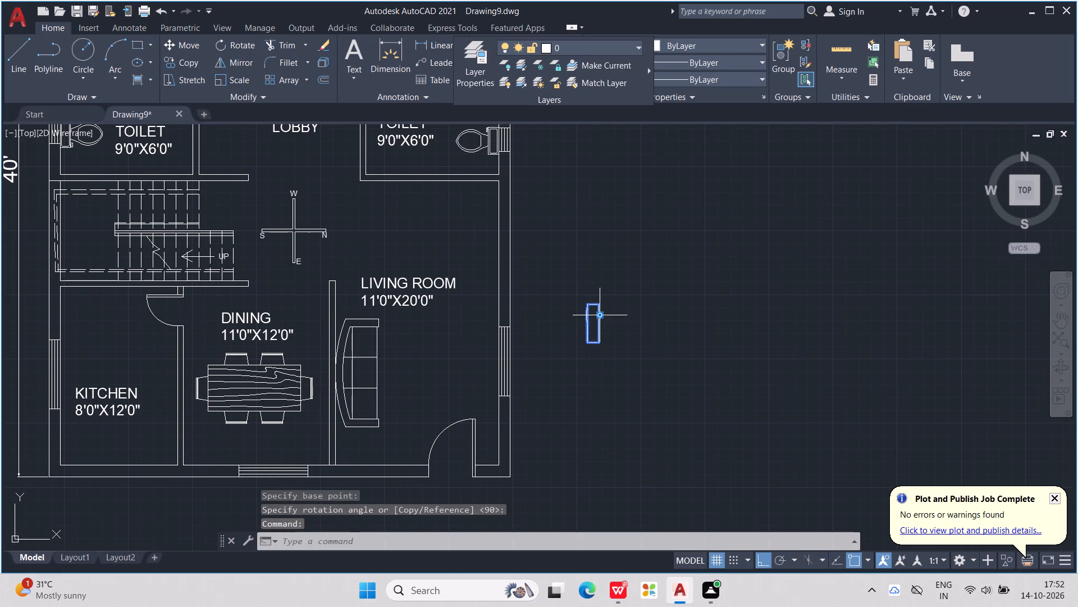
{"action": "left_click_drag", "start_coordinate": [603, 316], "coordinate": [587, 324]}
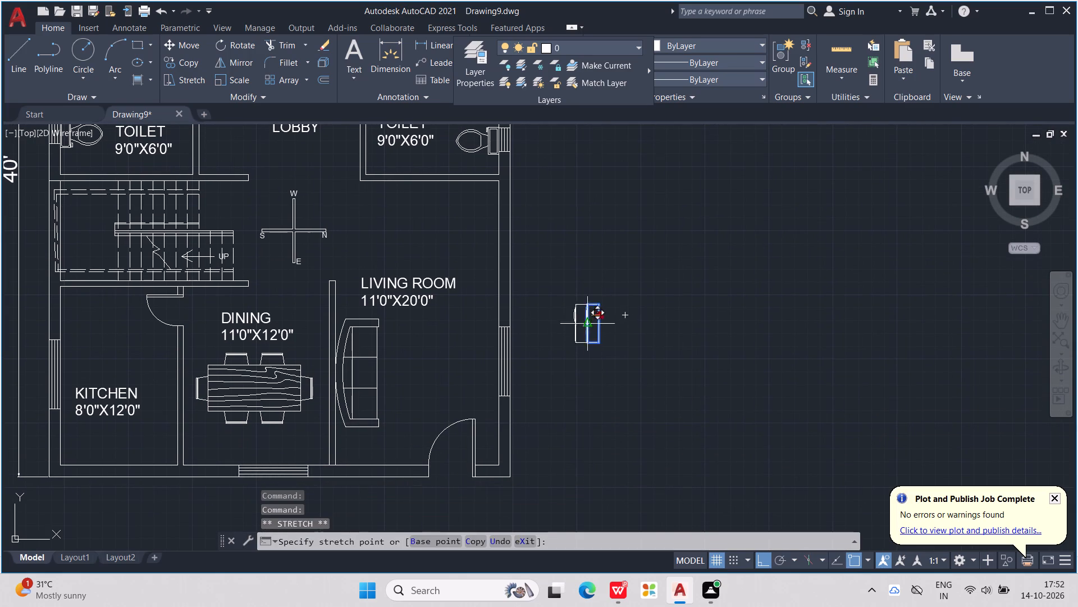
{"action": "left_click_drag", "start_coordinate": [587, 324], "coordinate": [494, 347]}
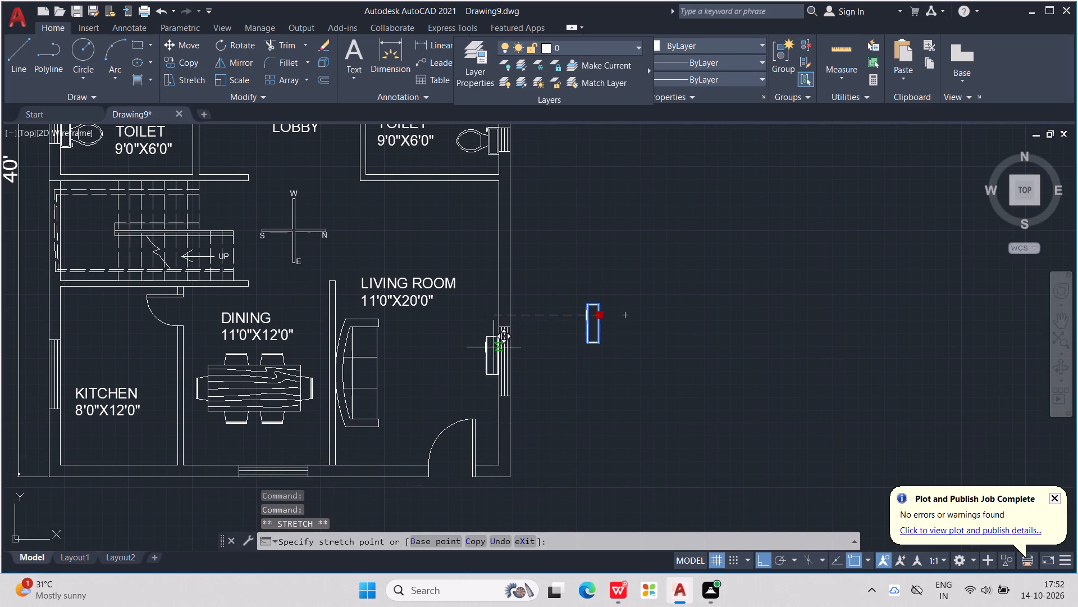
{"action": "left_click_drag", "start_coordinate": [494, 347], "coordinate": [500, 391]}
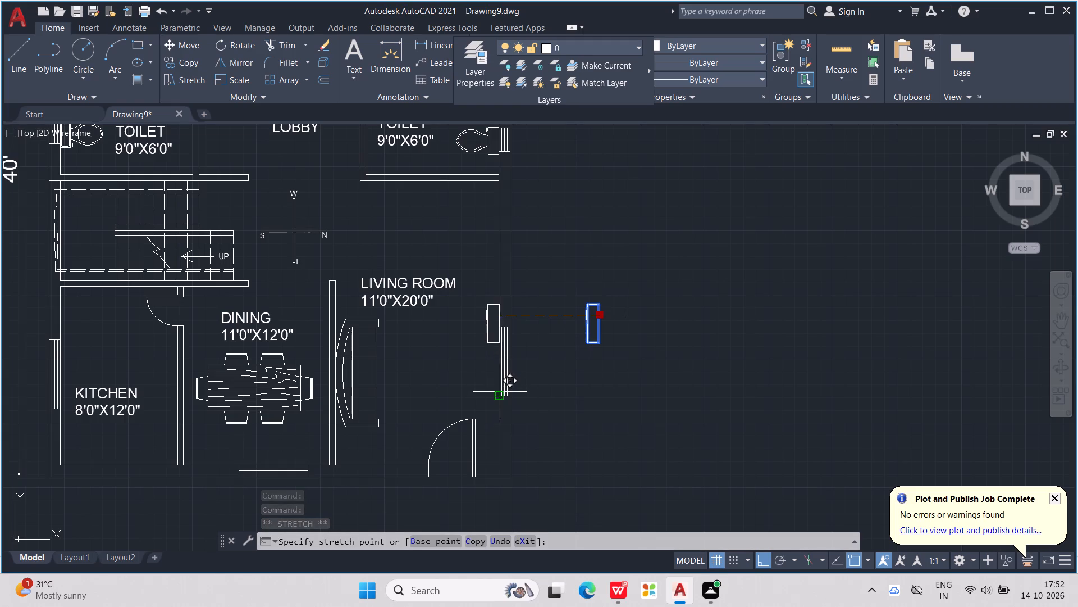
{"action": "left_click_drag", "start_coordinate": [500, 391], "coordinate": [502, 379]}
{"action": "scroll", "coordinate": [502, 379], "scroll_direction": "up", "scroll_amount": 1}
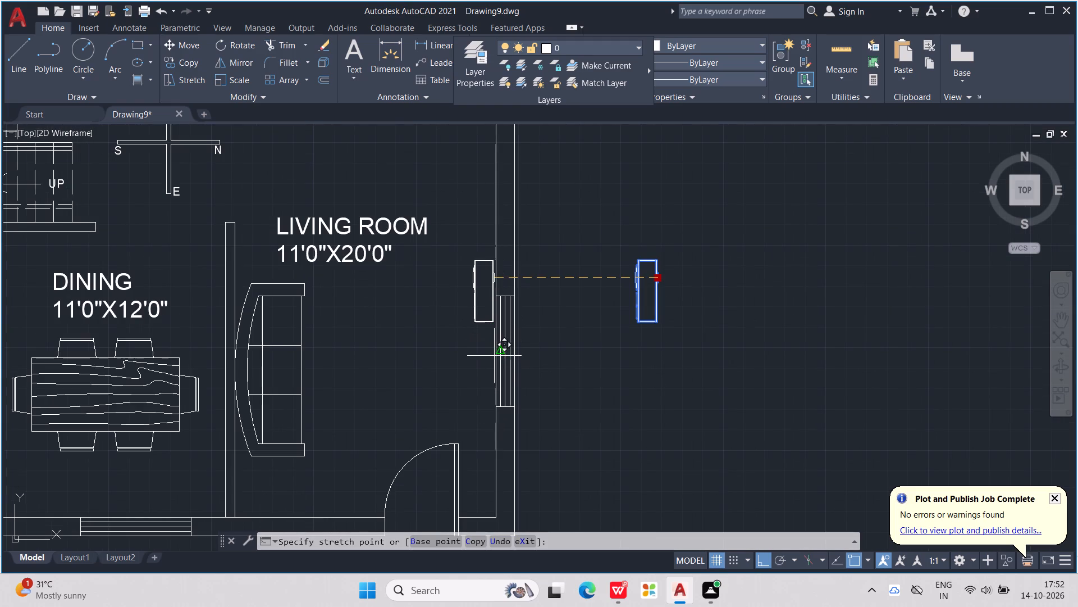
{"action": "scroll", "coordinate": [495, 356], "scroll_direction": "down", "scroll_amount": 1}
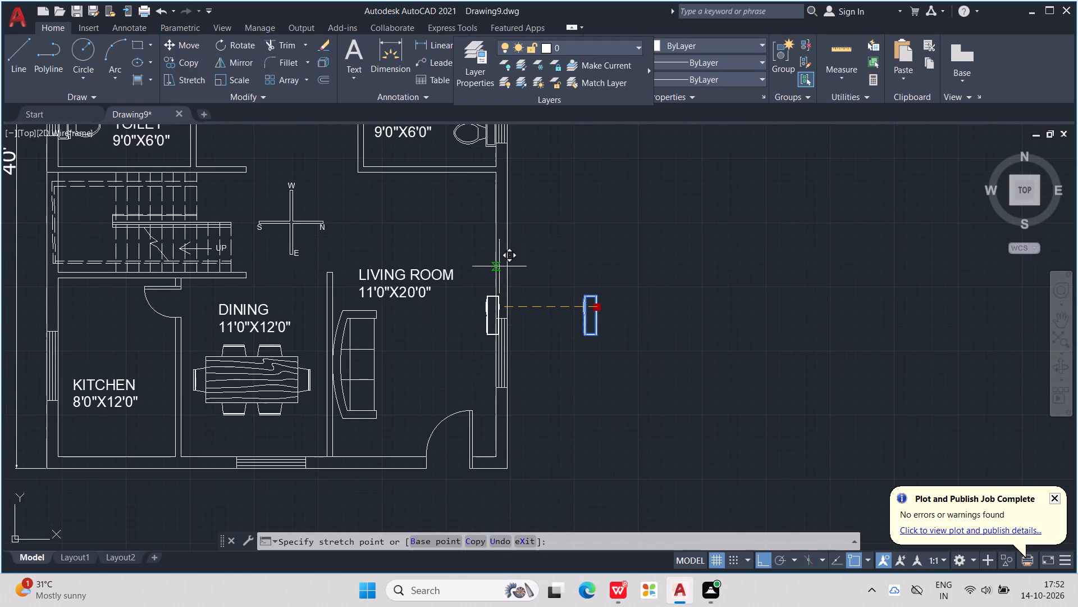
{"action": "scroll", "coordinate": [495, 249], "scroll_direction": "down", "scroll_amount": 1}
{"action": "middle_click", "coordinate": [495, 249]}
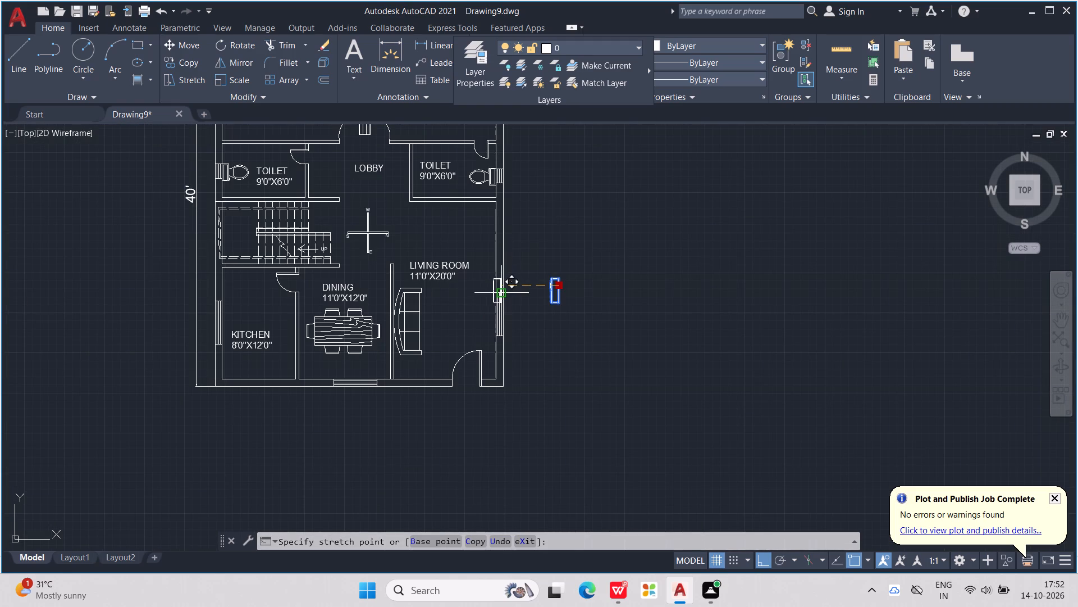
{"action": "scroll", "coordinate": [497, 315], "scroll_direction": "up", "scroll_amount": 2}
{"action": "middle_click", "coordinate": [497, 315]}
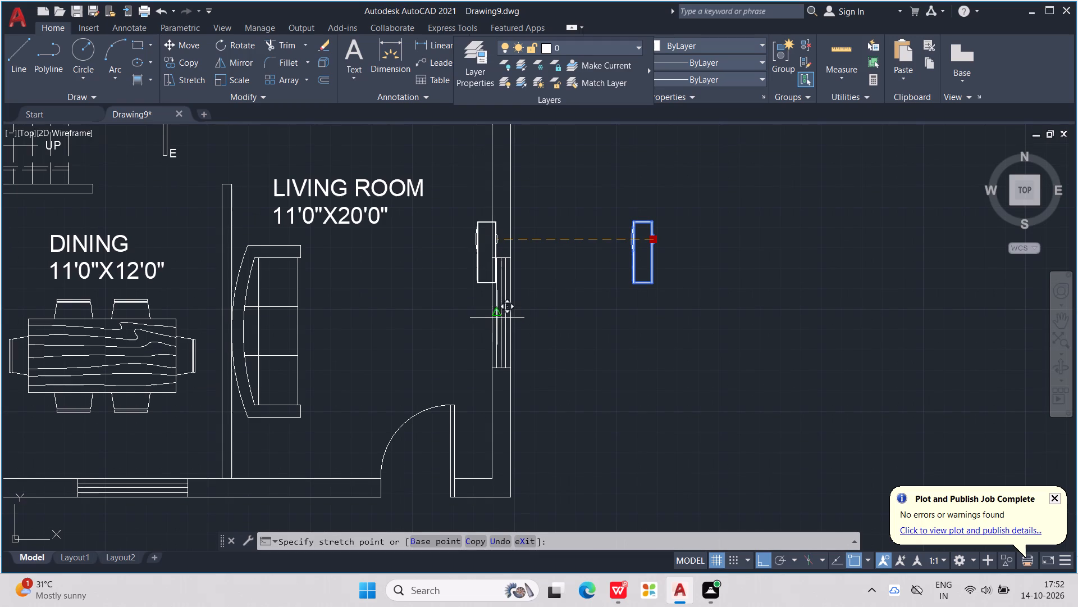
{"action": "left_click", "coordinate": [494, 344]}
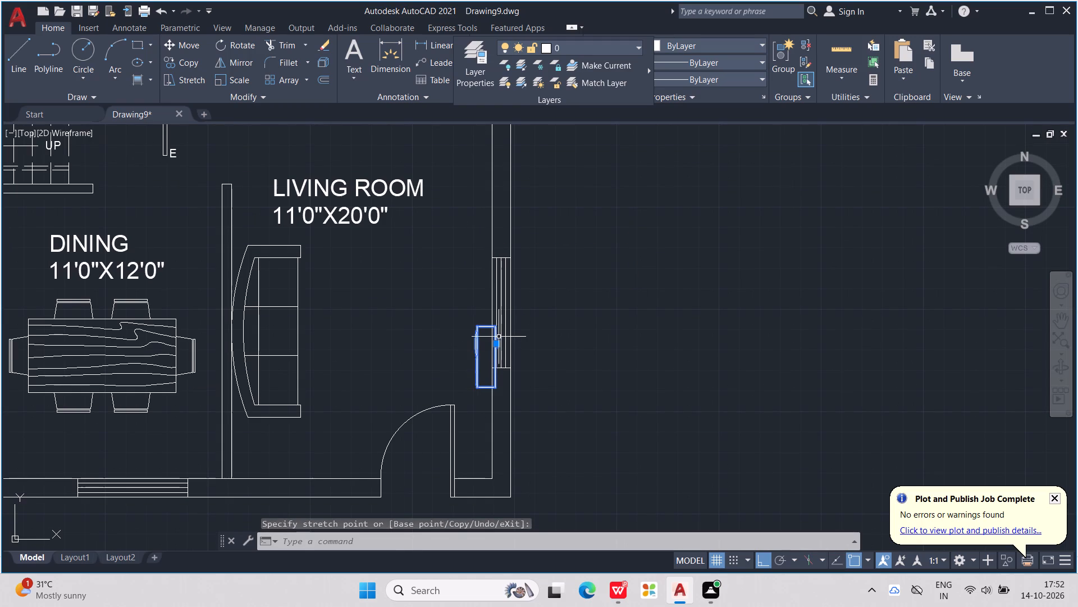
Shift the entertainment center up along the outer wall so it sits near the middle of the window, opposite the sofa.
{"action": "left_click_drag", "start_coordinate": [499, 343], "coordinate": [485, 311]}
{"action": "left_click", "coordinate": [485, 311]}
{"action": "scroll", "coordinate": [490, 307], "scroll_direction": "up", "scroll_amount": 1}
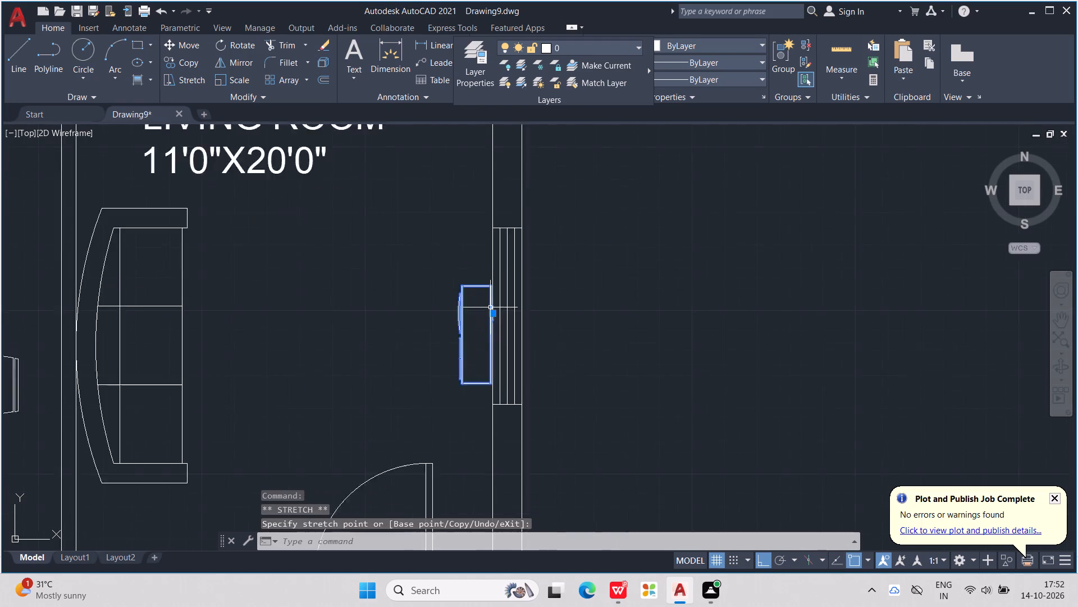
{"action": "scroll", "coordinate": [492, 307], "scroll_direction": "up", "scroll_amount": 1}
{"action": "middle_click_drag", "start_coordinate": [516, 332], "coordinate": [547, 274]}
{"action": "scroll", "coordinate": [547, 274], "scroll_direction": "down", "scroll_amount": 2}
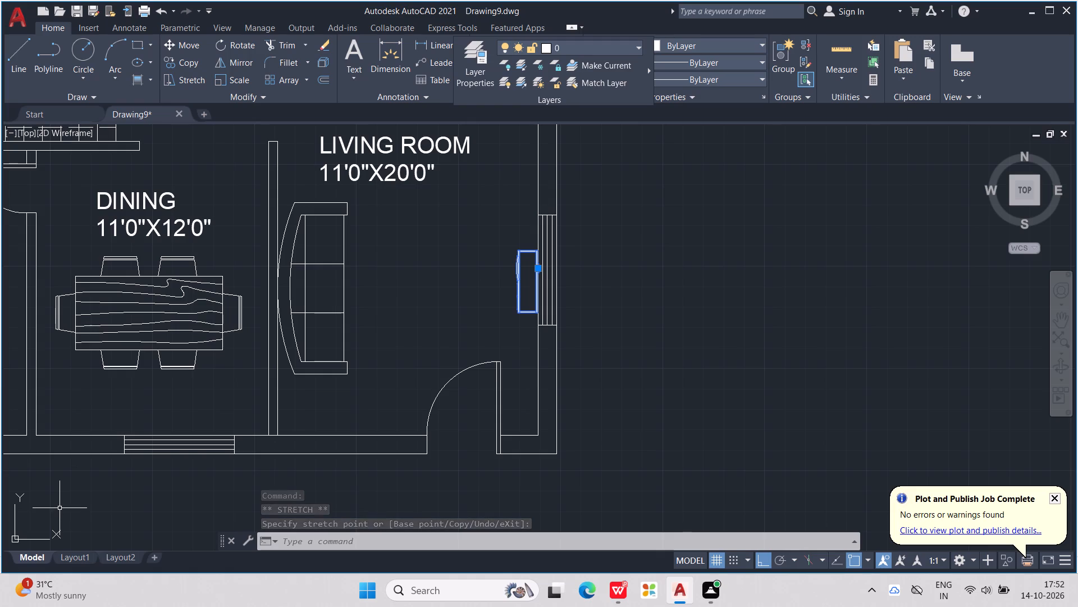
Insert the Desk - 30 x 60 in. block at 0.5 scale in X, Y and Z between the sofa and the entertainment center.
{"action": "key", "text": "ctrl+2"}
{"action": "triple_click", "coordinate": [529, 206]}
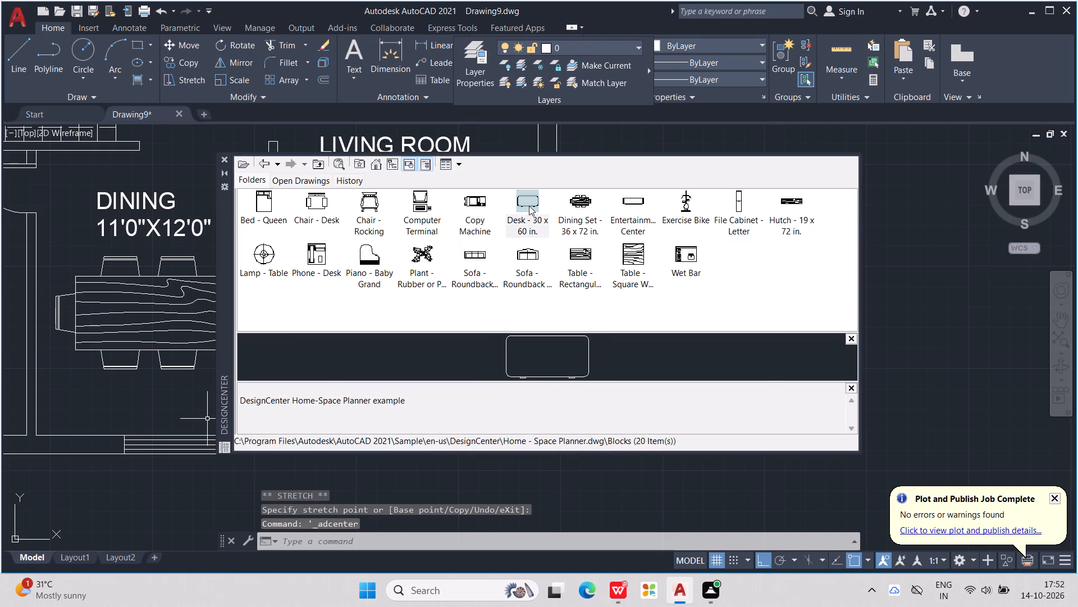
{"action": "left_click_drag", "start_coordinate": [465, 280], "coordinate": [433, 298]}
{"action": "left_click_drag", "start_coordinate": [446, 292], "coordinate": [446, 292]}
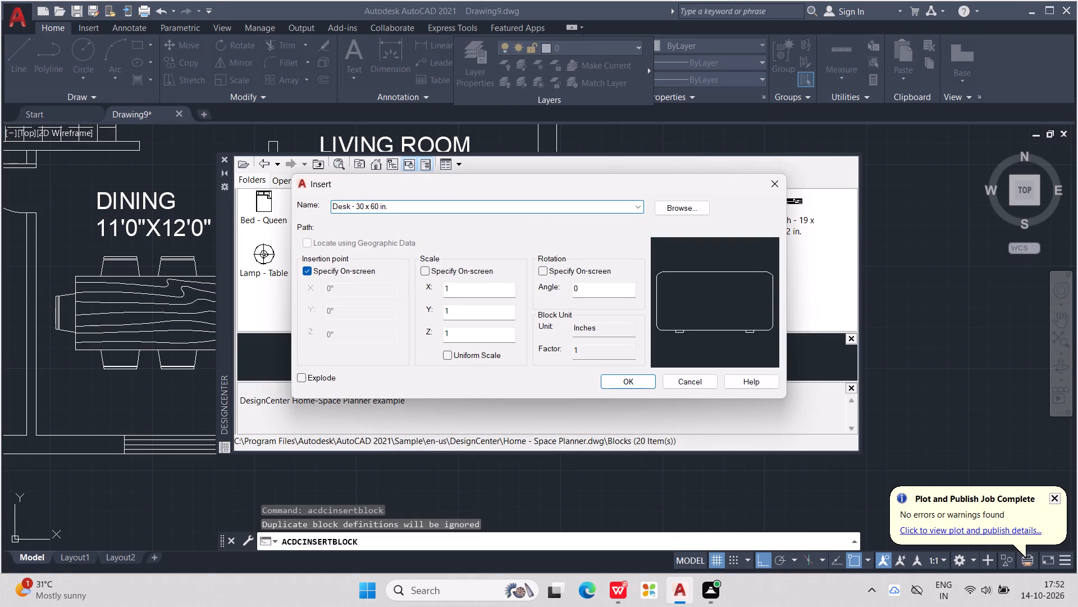
{"action": "left_click_drag", "start_coordinate": [446, 292], "coordinate": [434, 292]}
{"action": "left_click_drag", "start_coordinate": [445, 288], "coordinate": [462, 288]}
{"action": "type", "text": "0.5"}
{"action": "left_click_drag", "start_coordinate": [468, 334], "coordinate": [443, 340]}
{"action": "type", "text": "0.5"}
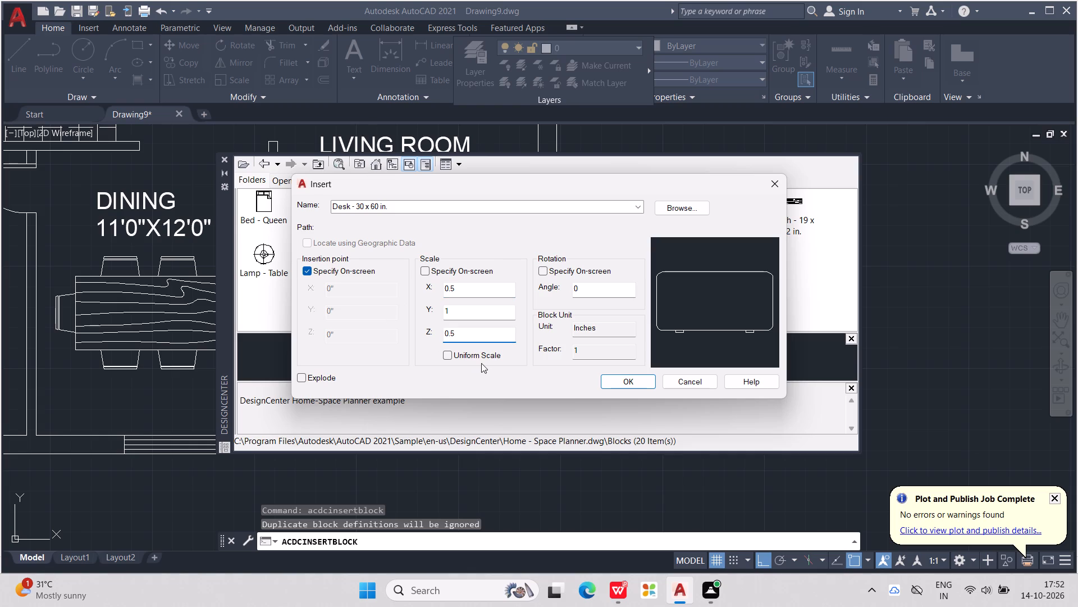
{"action": "left_click_drag", "start_coordinate": [505, 311], "coordinate": [410, 327]}
{"action": "type", "text": "0.5"}
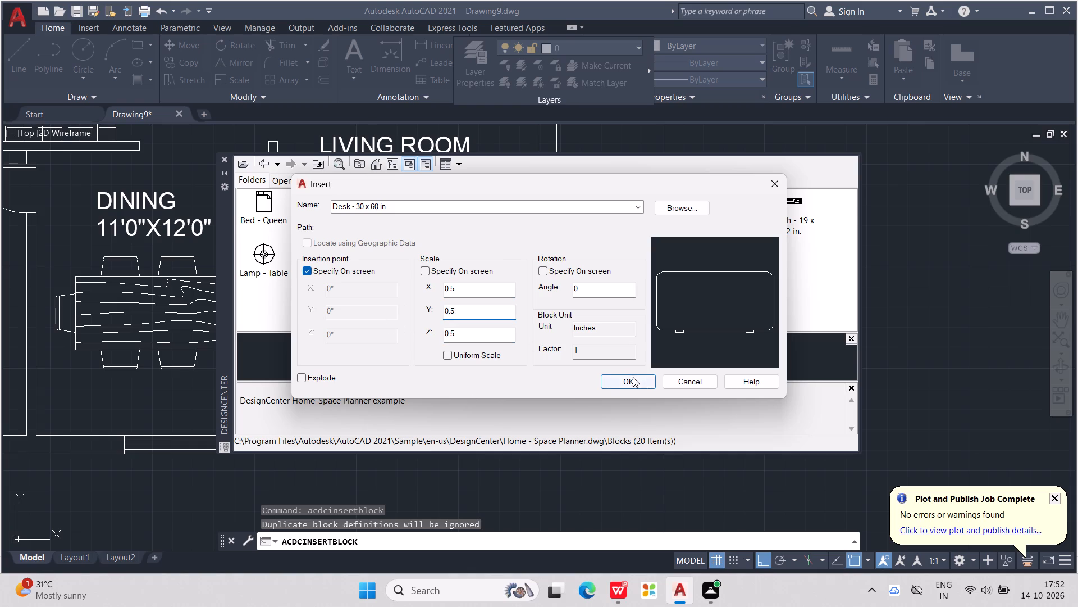
{"action": "left_click", "coordinate": [633, 377]}
{"action": "left_click", "coordinate": [229, 159]}
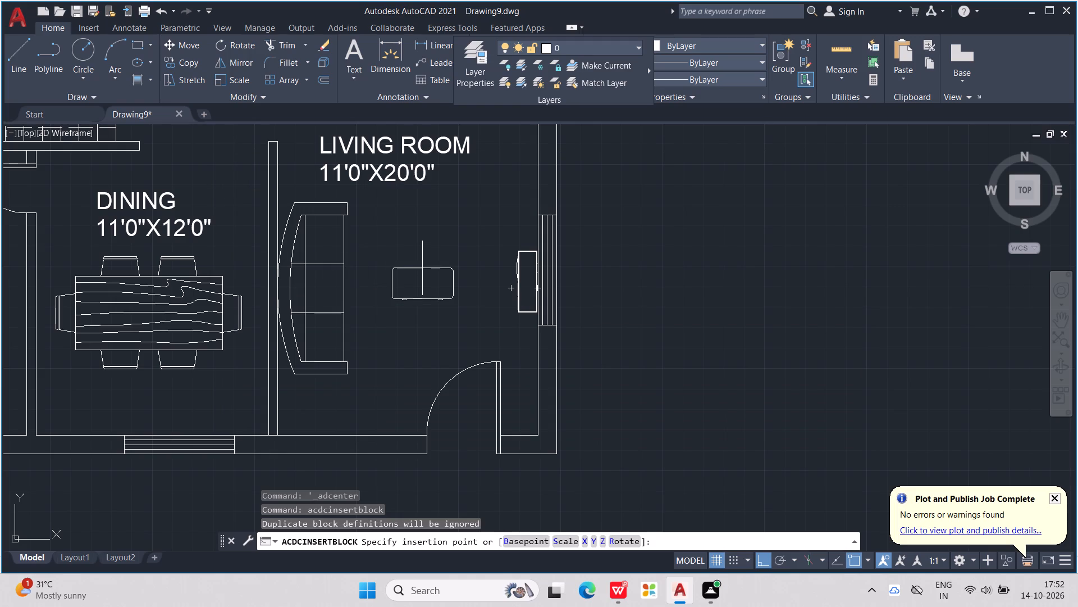
{"action": "left_click", "coordinate": [422, 268]}
Rotate the inserted desk a quarter turn counterclockwise so its long side runs parallel to the sofa.
{"action": "left_click", "coordinate": [394, 270]}
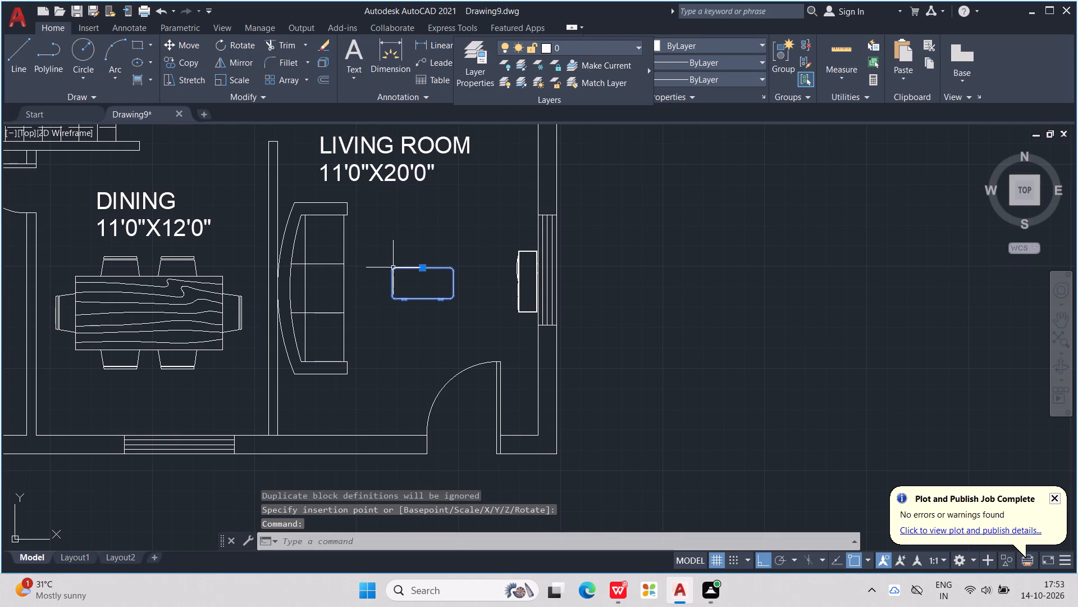
{"action": "key", "text": "r"}
{"action": "key", "text": "o"}
{"action": "key", "text": "Return"}
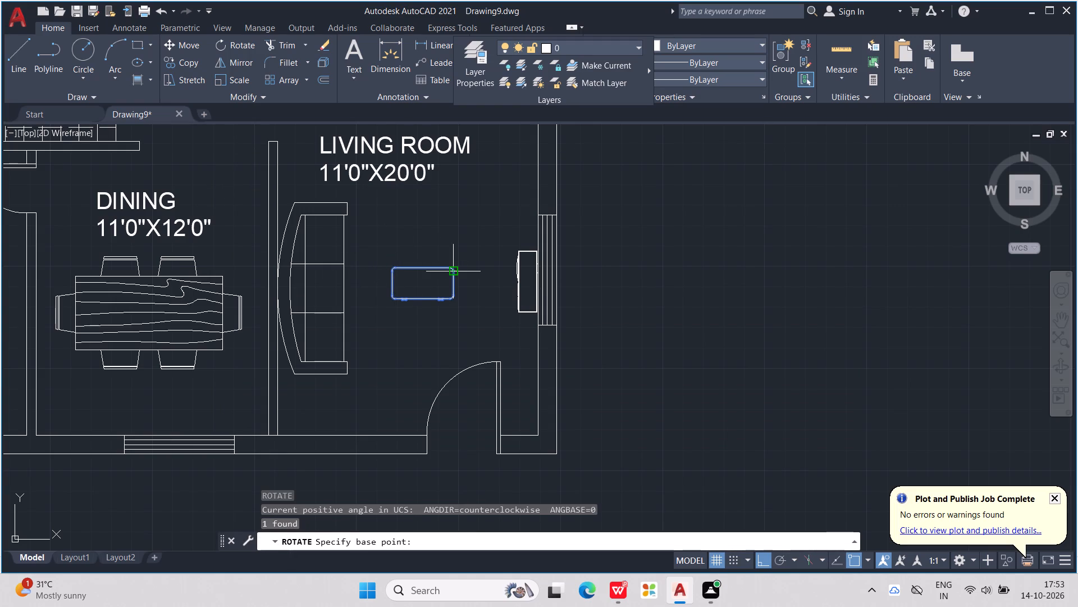
{"action": "left_click", "coordinate": [457, 271]}
{"action": "left_click", "coordinate": [435, 233]}
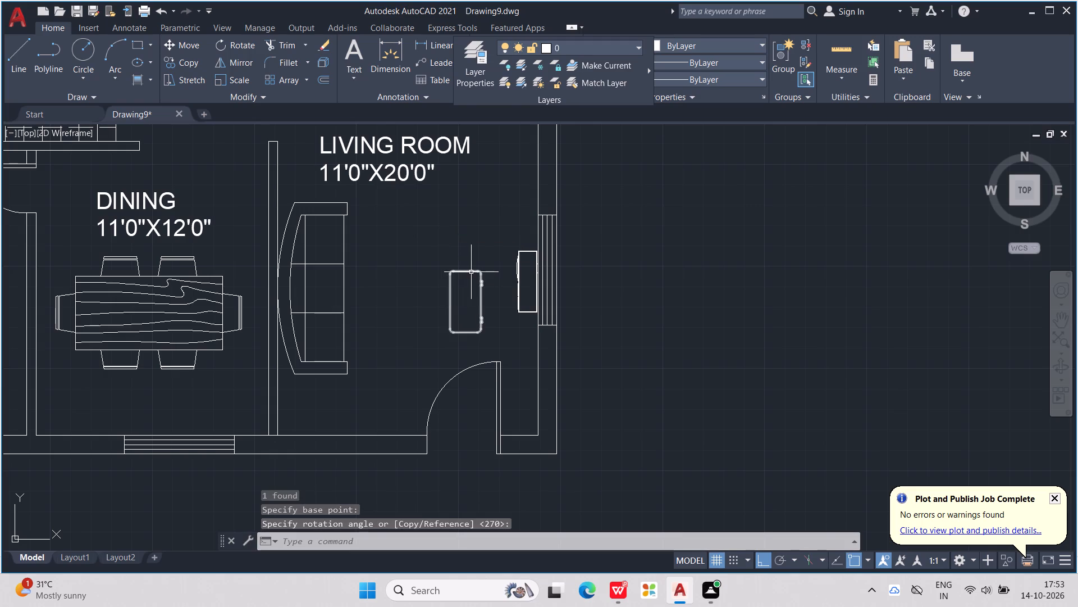
Move the rotated desk toward the sofa and slightly up, placing it as a centre table in line with the sofa's middle.
{"action": "left_click", "coordinate": [472, 271]}
{"action": "left_click_drag", "start_coordinate": [450, 301], "coordinate": [403, 287]}
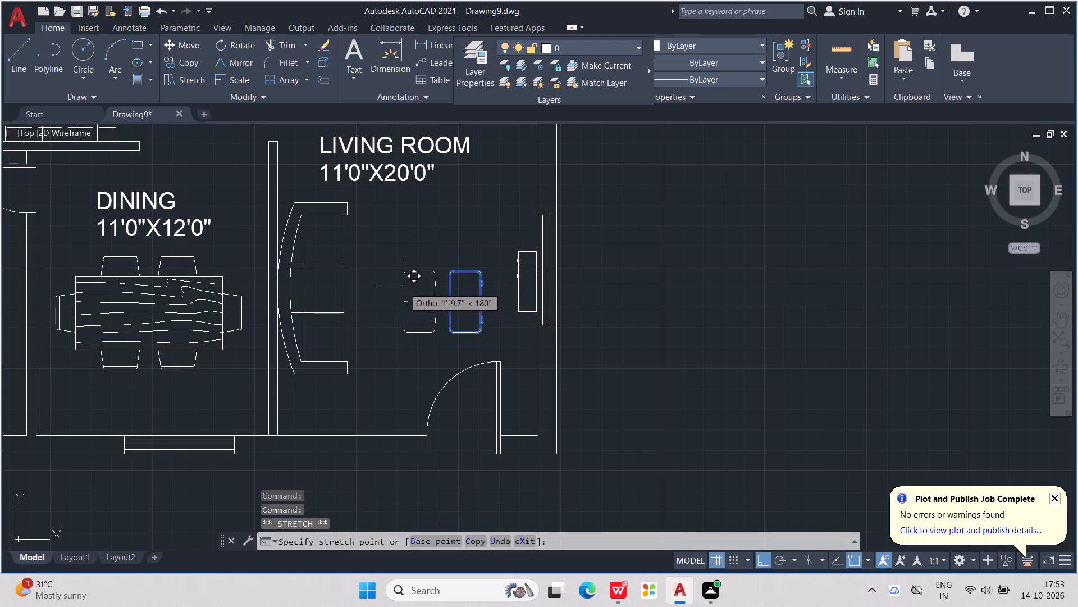
{"action": "left_click_drag", "start_coordinate": [403, 287], "coordinate": [402, 287]}
{"action": "left_click", "coordinate": [402, 287]}
{"action": "scroll", "coordinate": [435, 316], "scroll_direction": "up", "scroll_amount": 1}
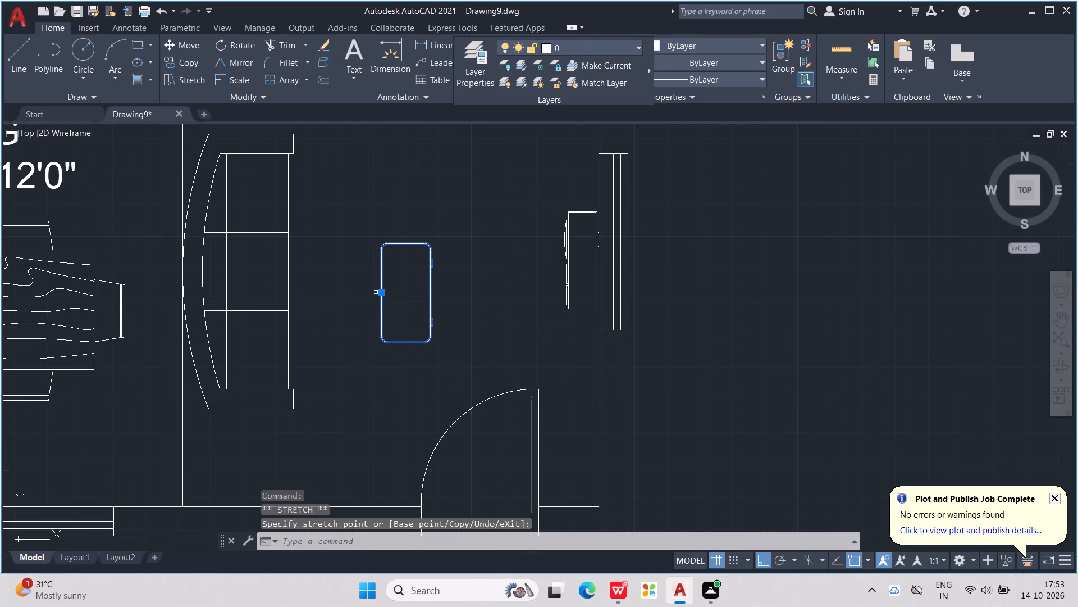
{"action": "left_click_drag", "start_coordinate": [380, 290], "coordinate": [386, 274]}
{"action": "left_click", "coordinate": [386, 274]}
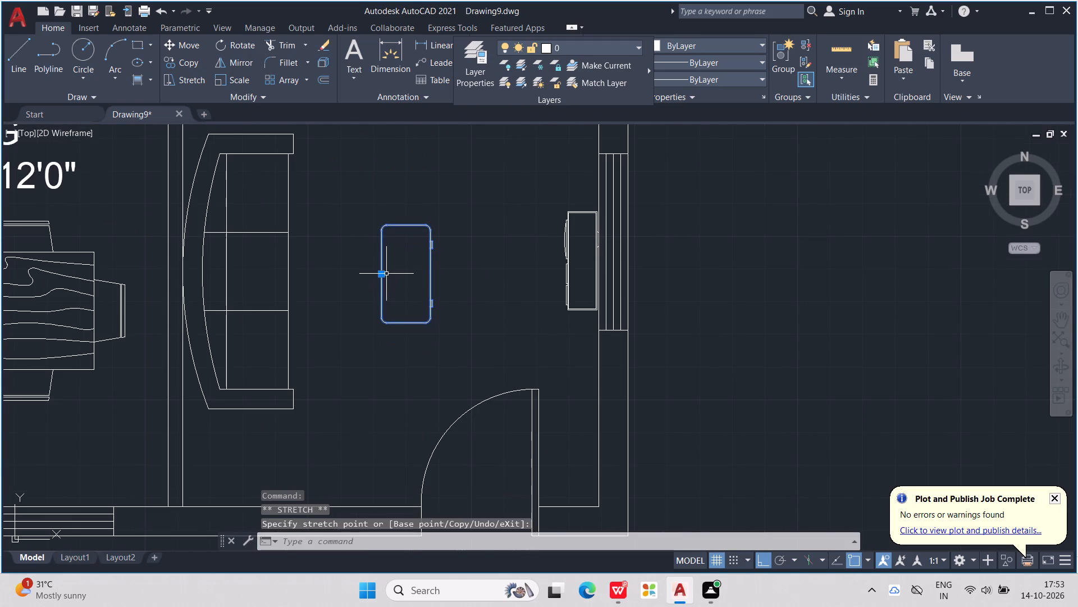
{"action": "scroll", "coordinate": [386, 273], "scroll_direction": "down", "scroll_amount": 2}
{"action": "key", "text": "Escape"}
{"action": "key", "text": "Escape"}
{"action": "key", "text": "Escape"}
{"action": "scroll", "coordinate": [435, 296], "scroll_direction": "down", "scroll_amount": 1}
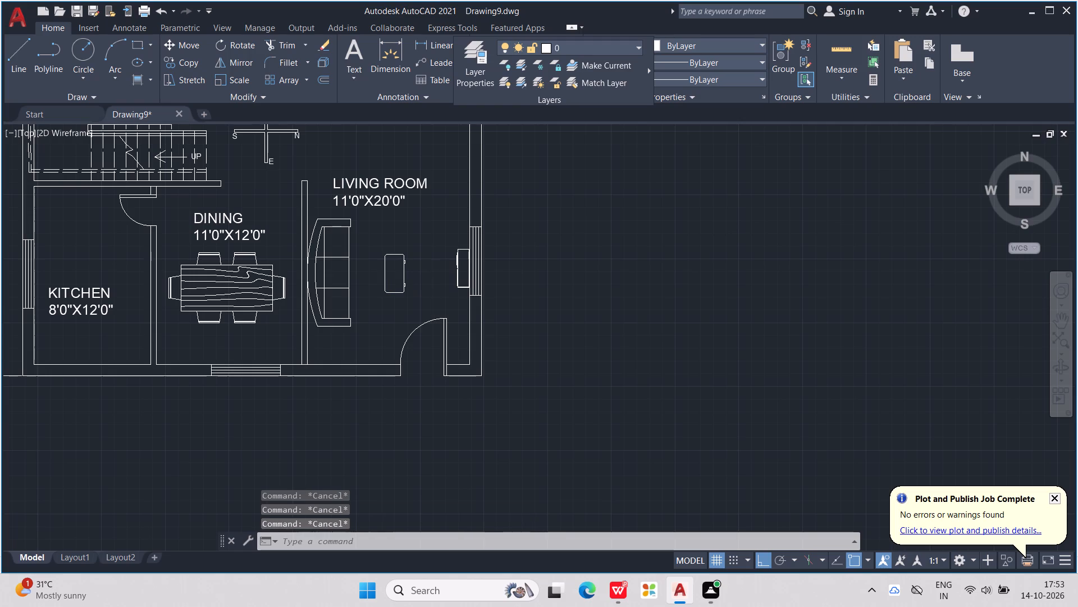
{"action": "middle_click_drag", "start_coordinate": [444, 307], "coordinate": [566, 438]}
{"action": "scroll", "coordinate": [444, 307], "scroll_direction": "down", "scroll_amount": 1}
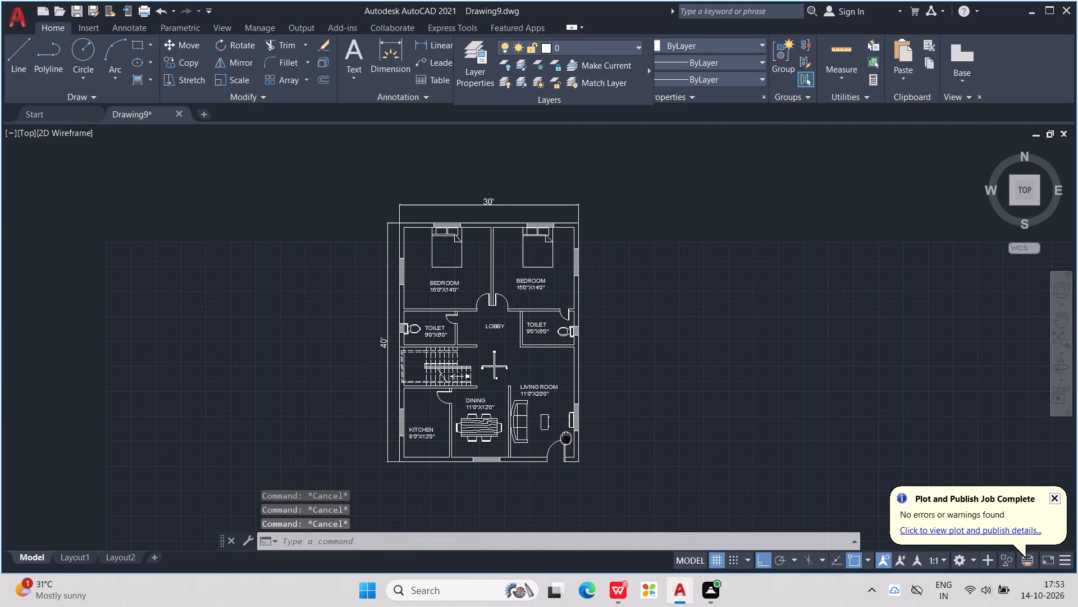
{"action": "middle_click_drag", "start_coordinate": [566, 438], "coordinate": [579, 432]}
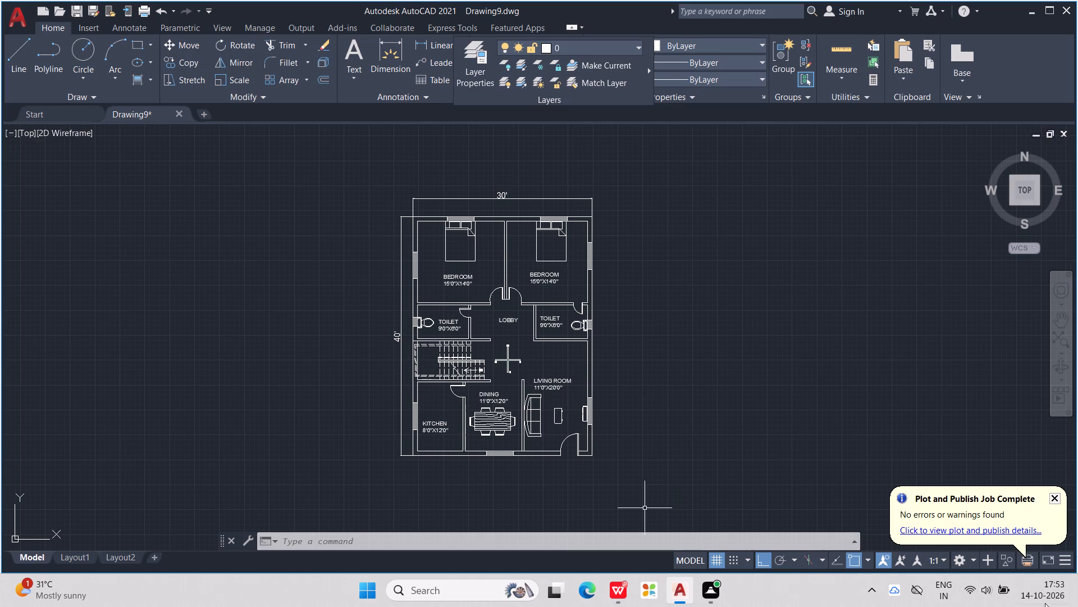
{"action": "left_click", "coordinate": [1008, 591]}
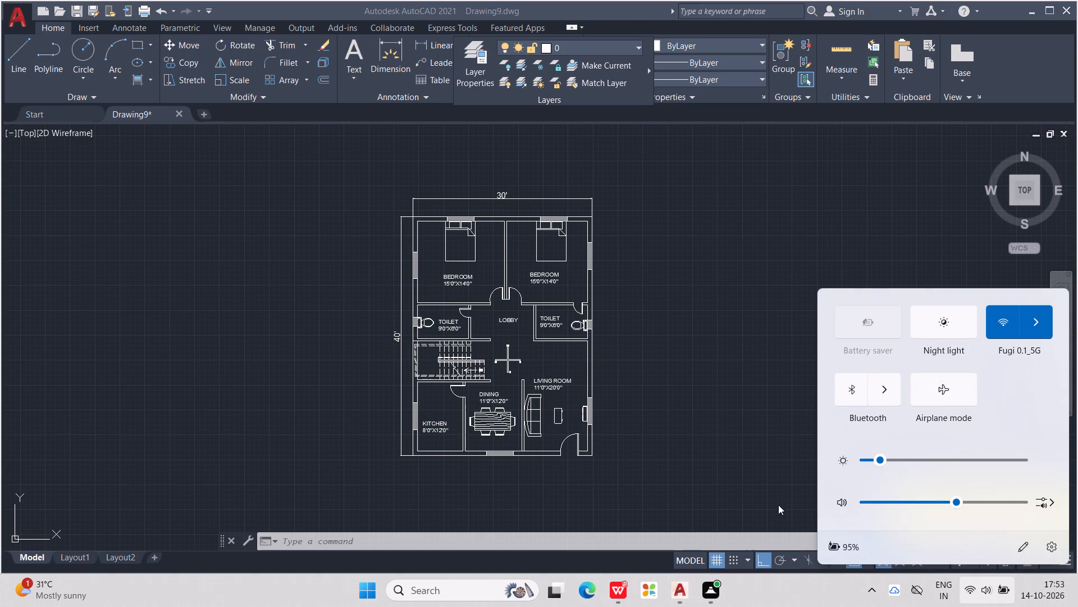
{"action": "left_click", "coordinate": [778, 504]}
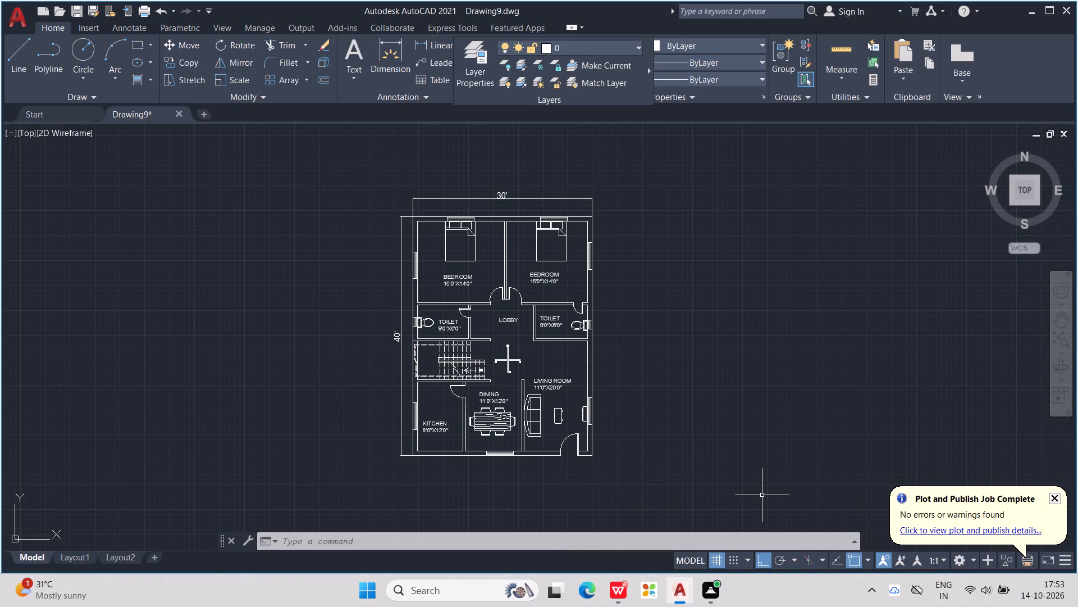
Save the drawing in the Documents folder under the file name DAY 3(5).
{"action": "key", "text": "ctrl+s"}
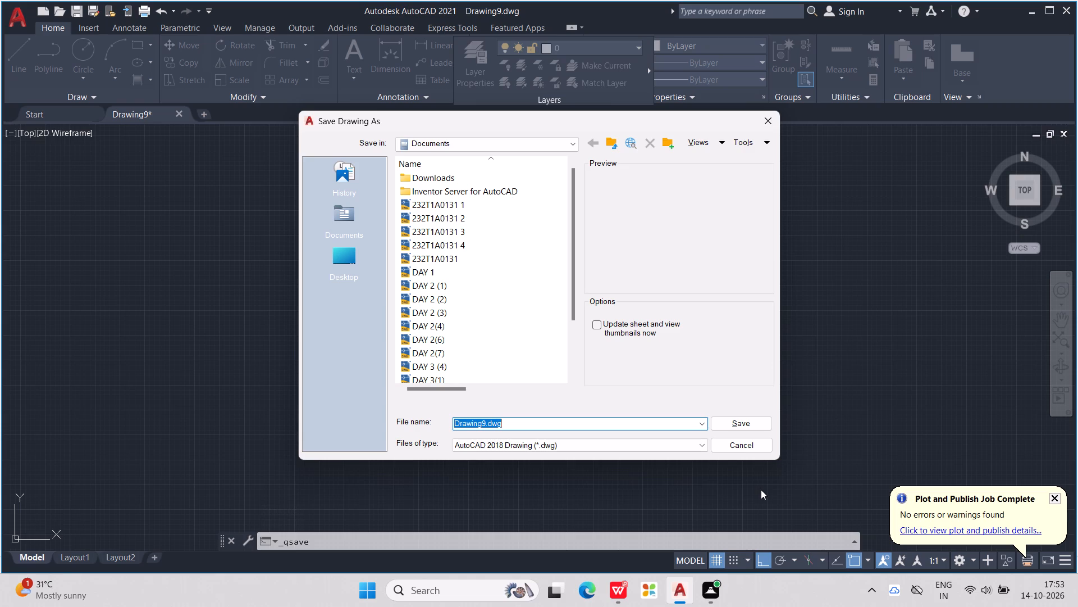
{"action": "type", "text": "DAY"}
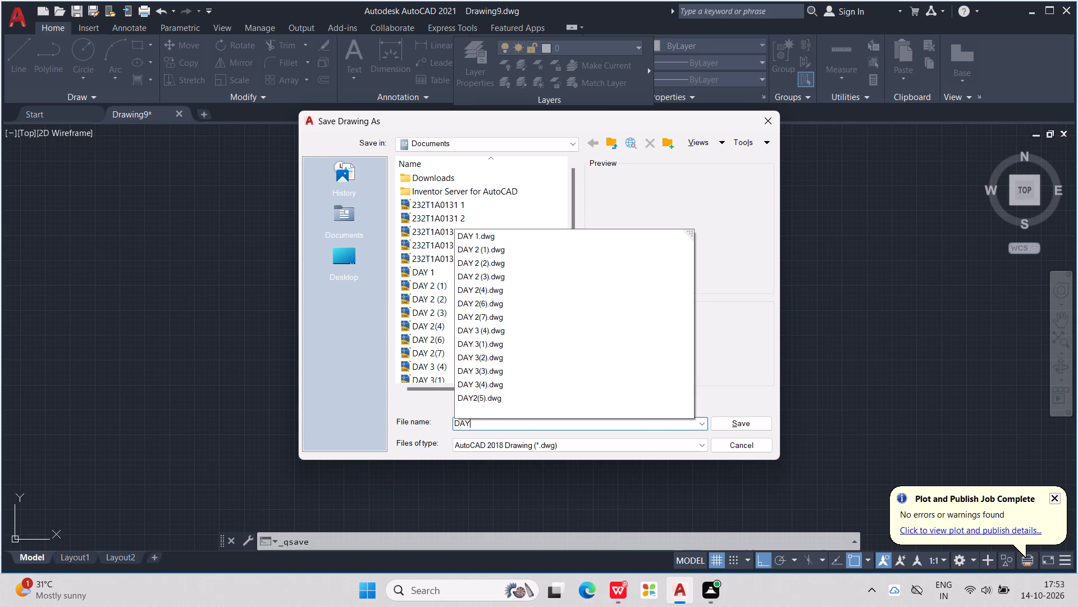
{"action": "key", "text": "space"}
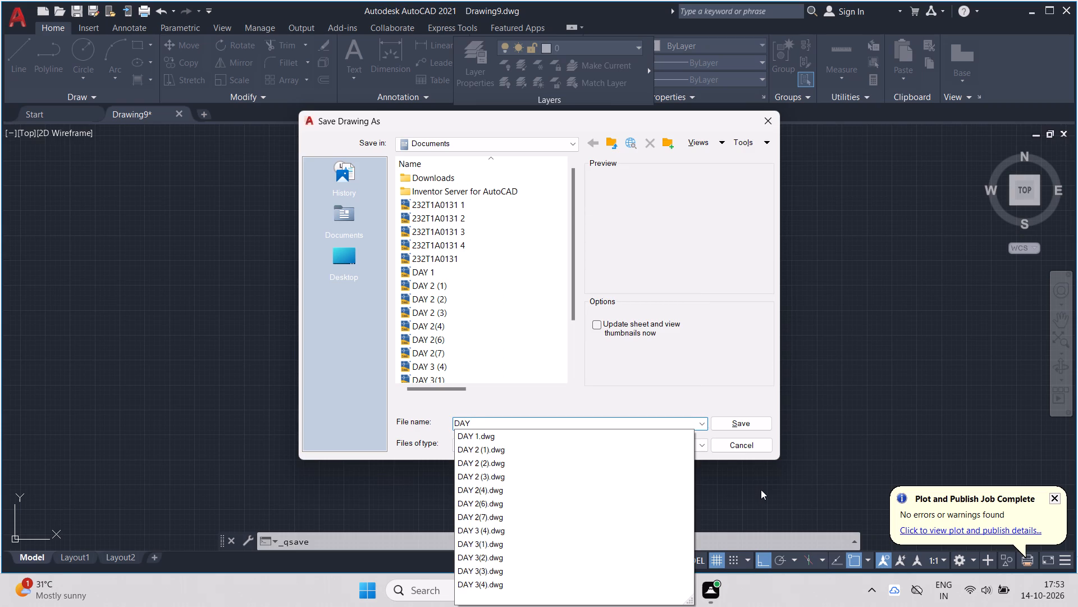
{"action": "key", "text": "3"}
{"action": "key", "text": "shift+parenleft"}
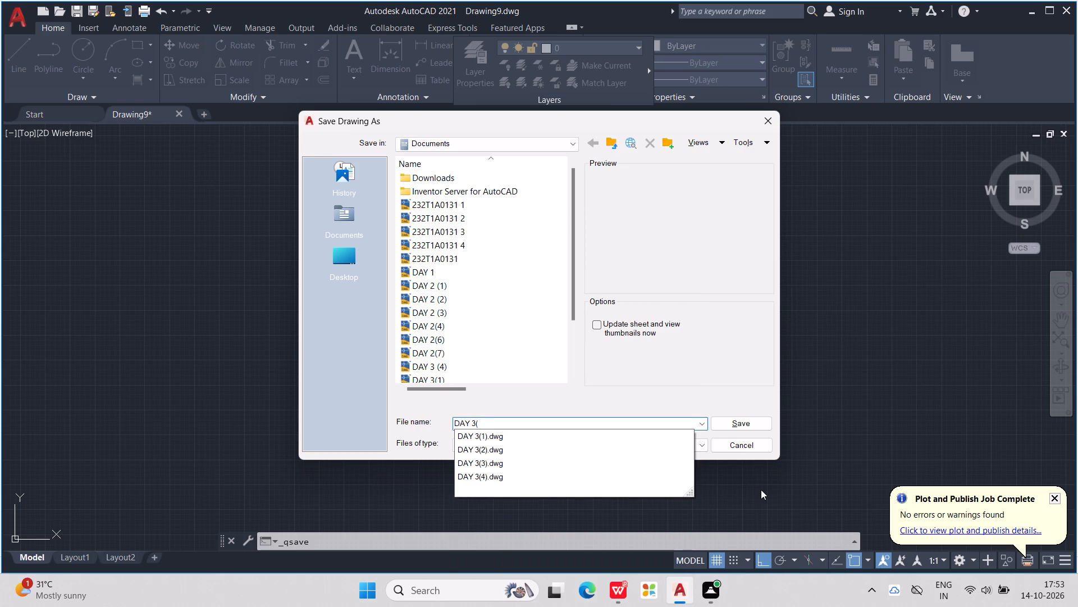
{"action": "key", "text": "5"}
{"action": "key", "text": "ctrl+0"}
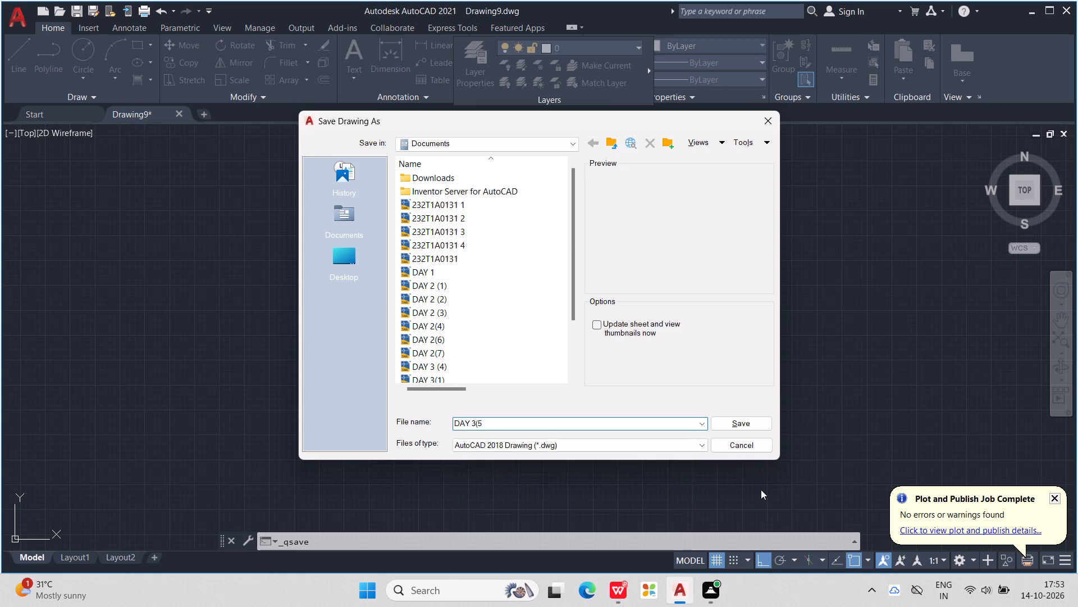
{"action": "key", "text": "shift+parenright"}
{"action": "left_click", "coordinate": [750, 427]}
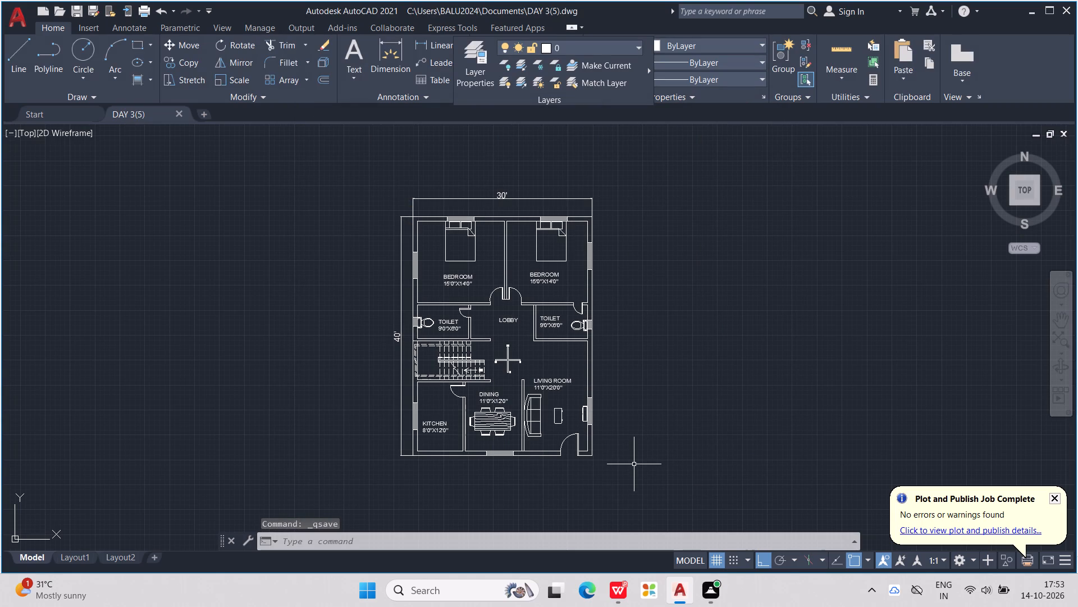
Plot a window around the whole dimensioned floor plan with AutoCAD PDF (High Quality Print).pc3, saving it as DAY 3(5)-Model.pdf in Documents.
{"action": "key", "text": "ctrl+p"}
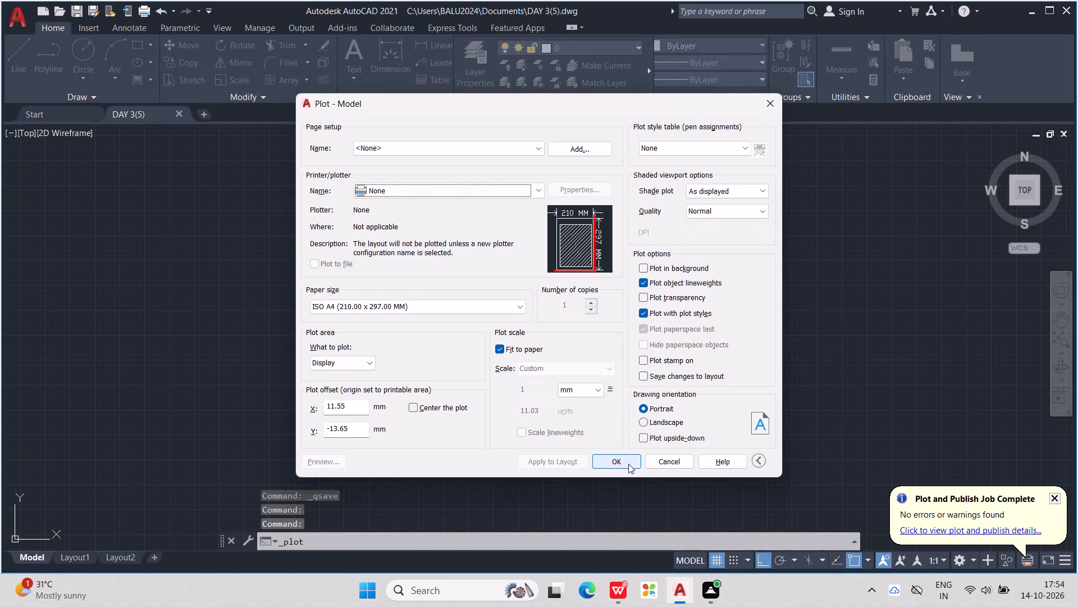
{"action": "left_click", "coordinate": [541, 188]}
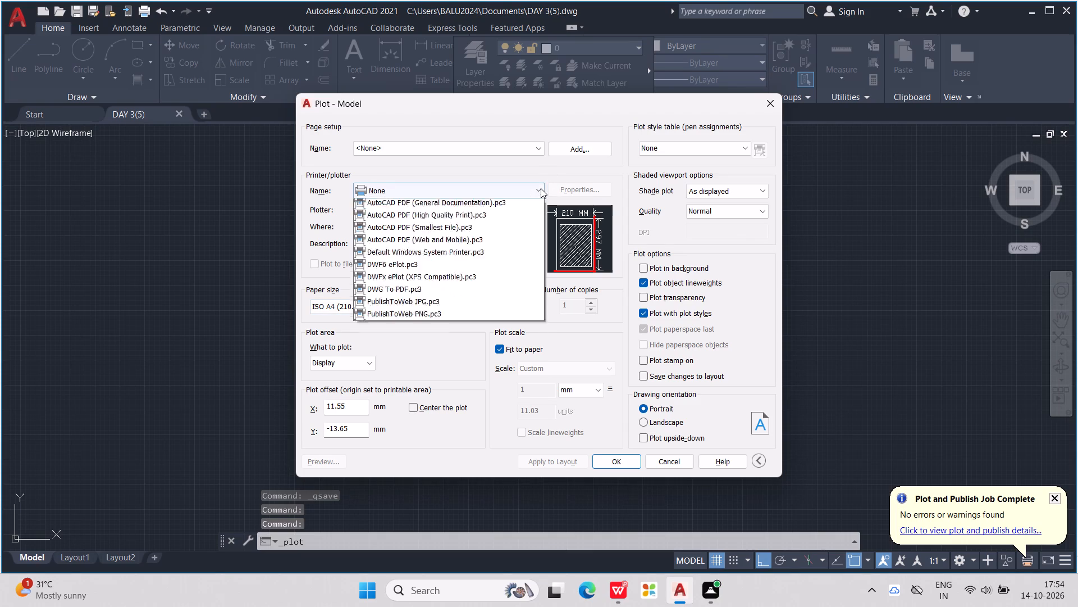
{"action": "left_click", "coordinate": [475, 256]}
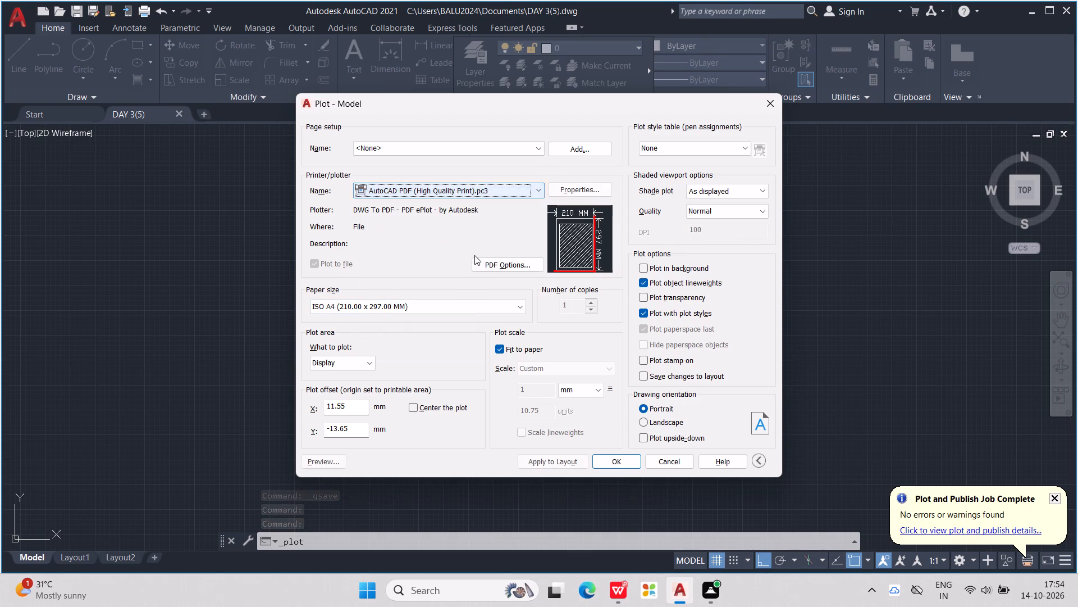
{"action": "left_click", "coordinate": [362, 364]}
{"action": "left_click", "coordinate": [339, 404]}
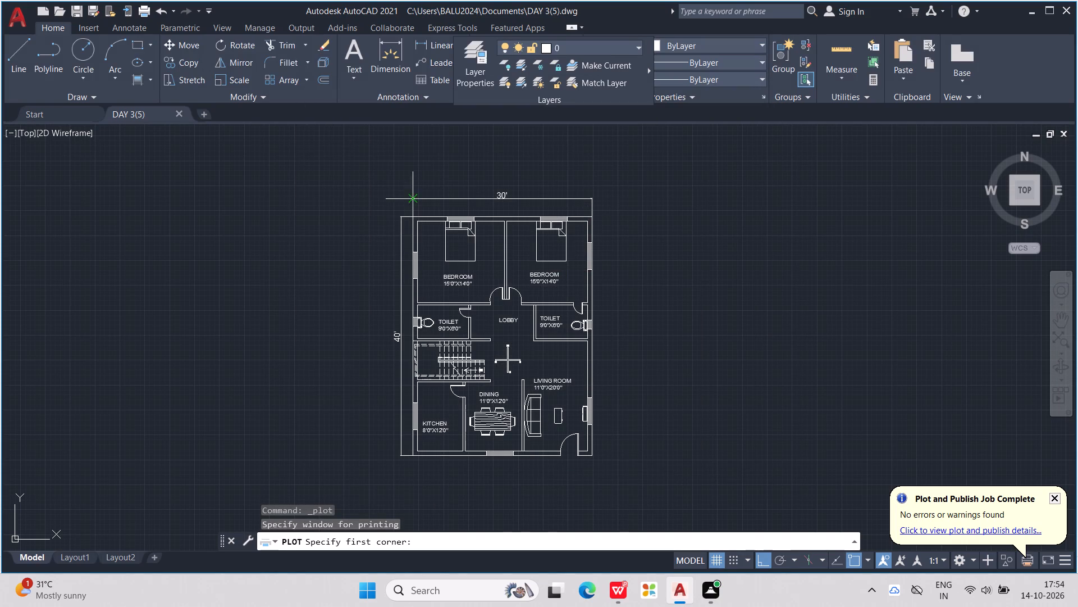
{"action": "left_click", "coordinate": [386, 191]}
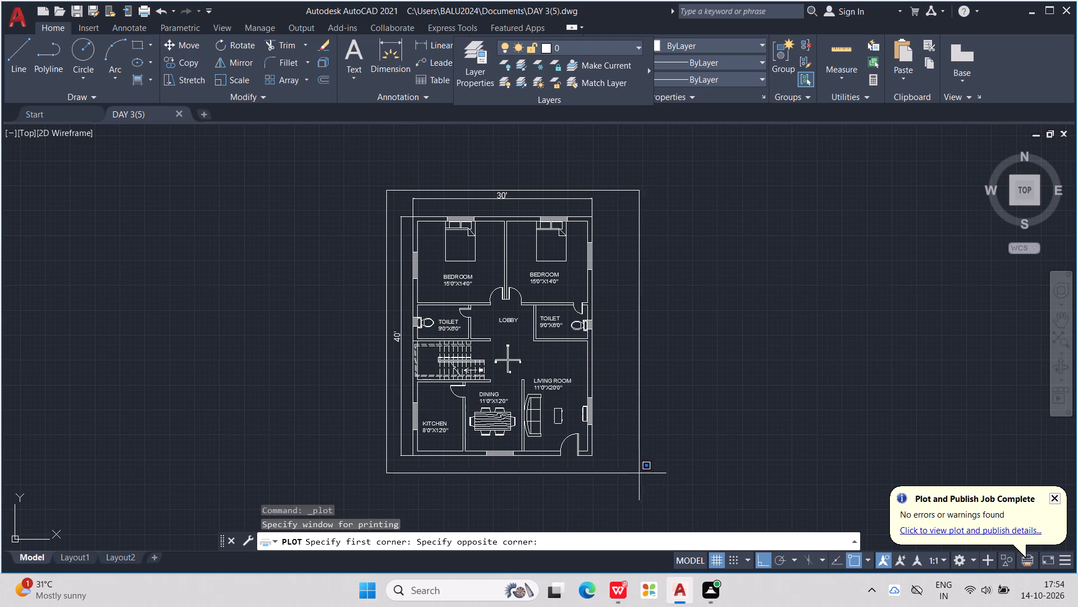
{"action": "left_click", "coordinate": [606, 468]}
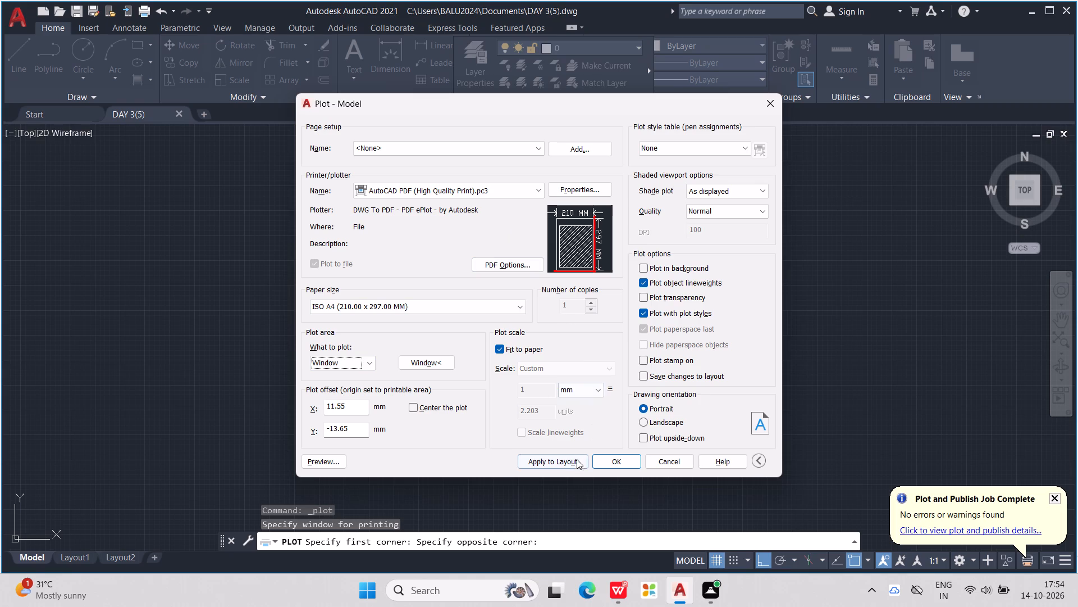
{"action": "left_click", "coordinate": [610, 463]}
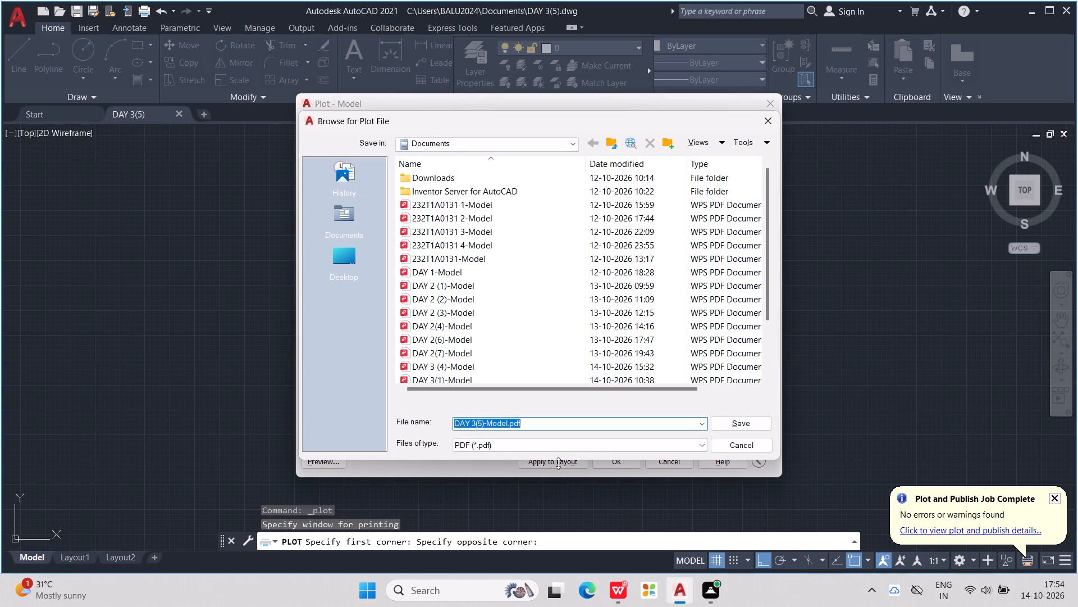
{"action": "left_click", "coordinate": [744, 423]}
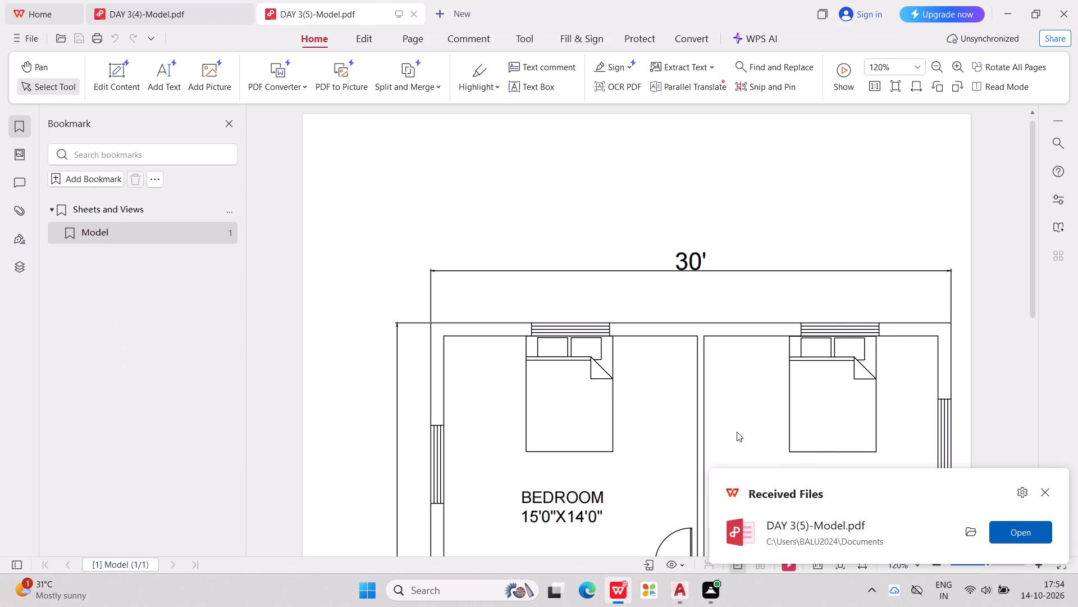
Check the plotted floor plan in the PDF from the bedrooms down to the dining and living rooms.
{"action": "scroll", "coordinate": [728, 416], "scroll_direction": "down", "scroll_amount": 8}
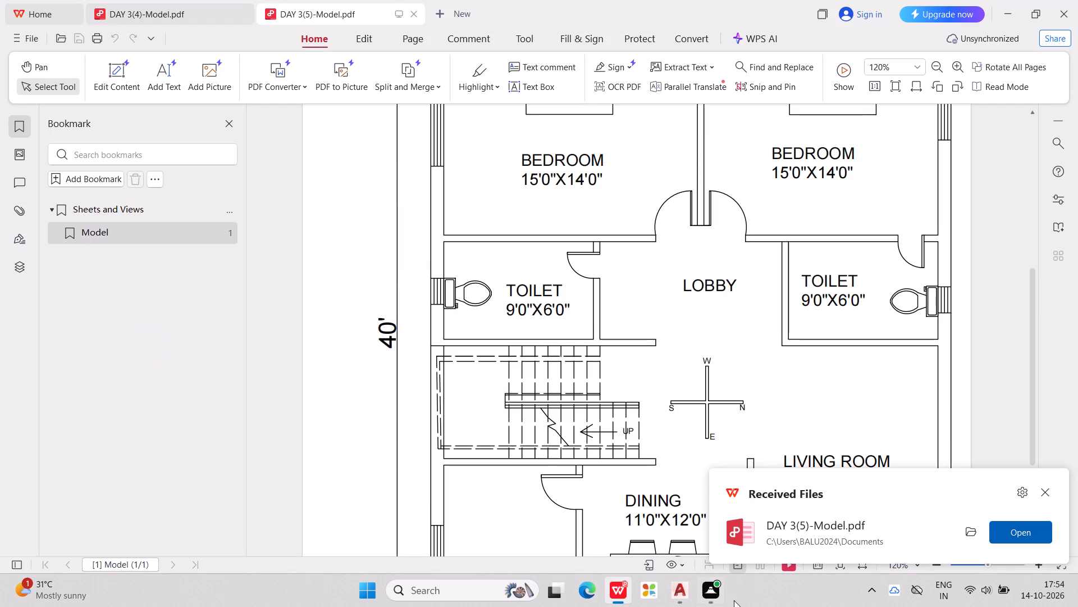